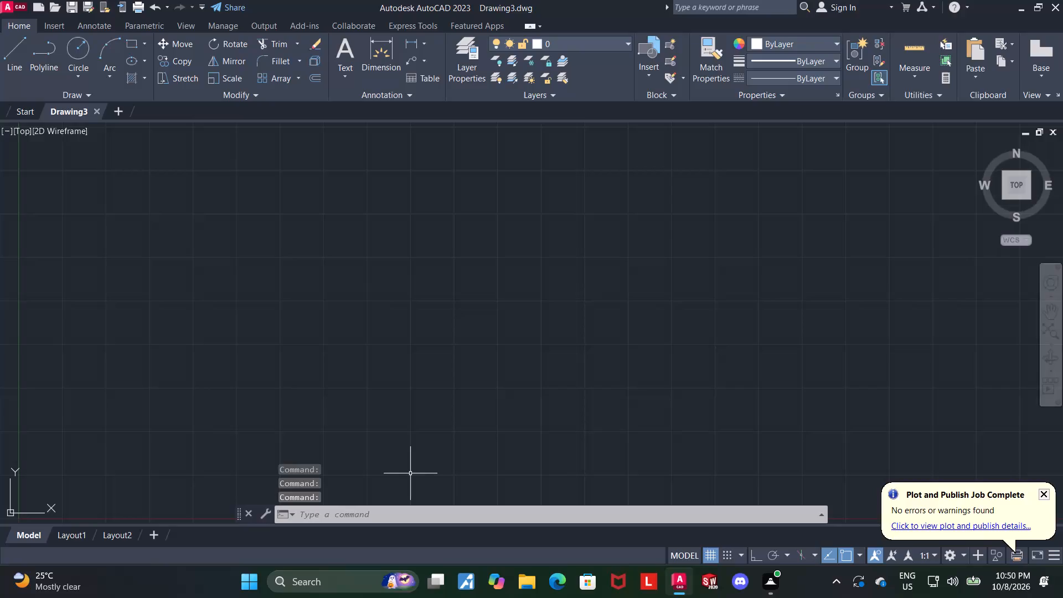
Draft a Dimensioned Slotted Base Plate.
Turn on command logging with the LOGFILEON command.
text(logfile)
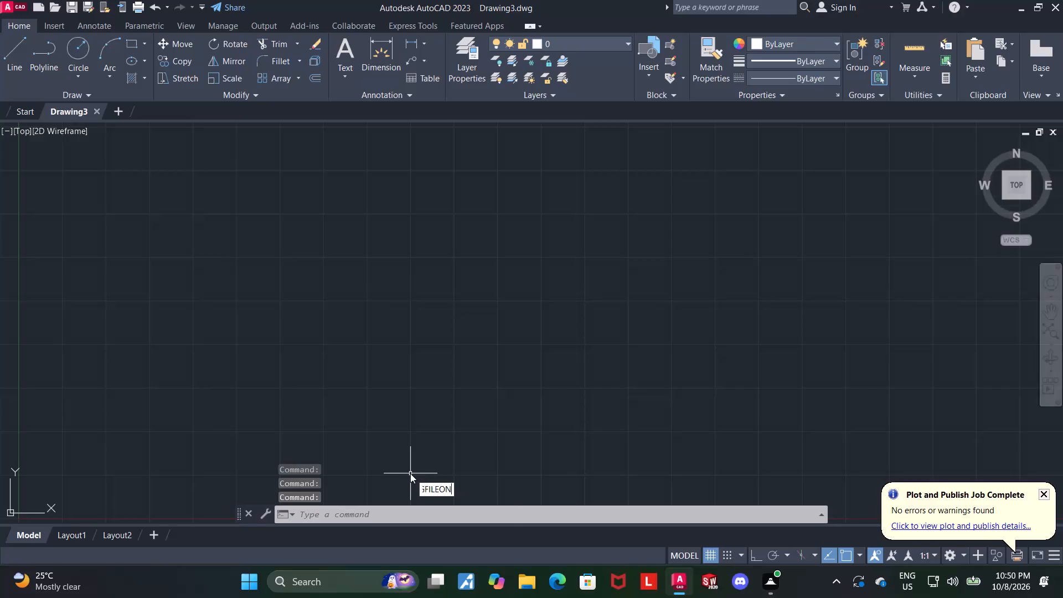
click(456, 498)
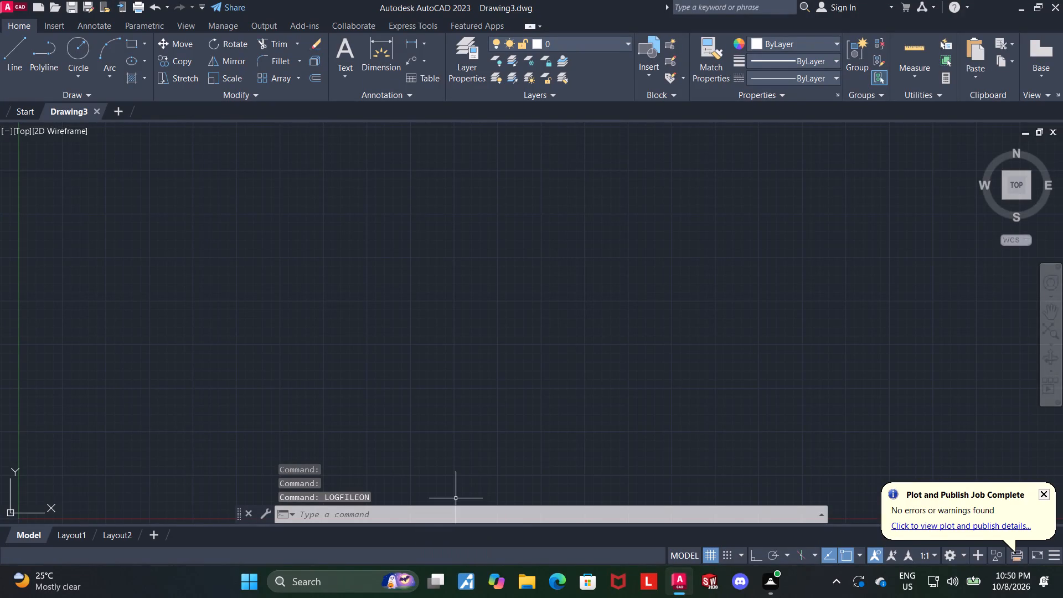
key(Return)
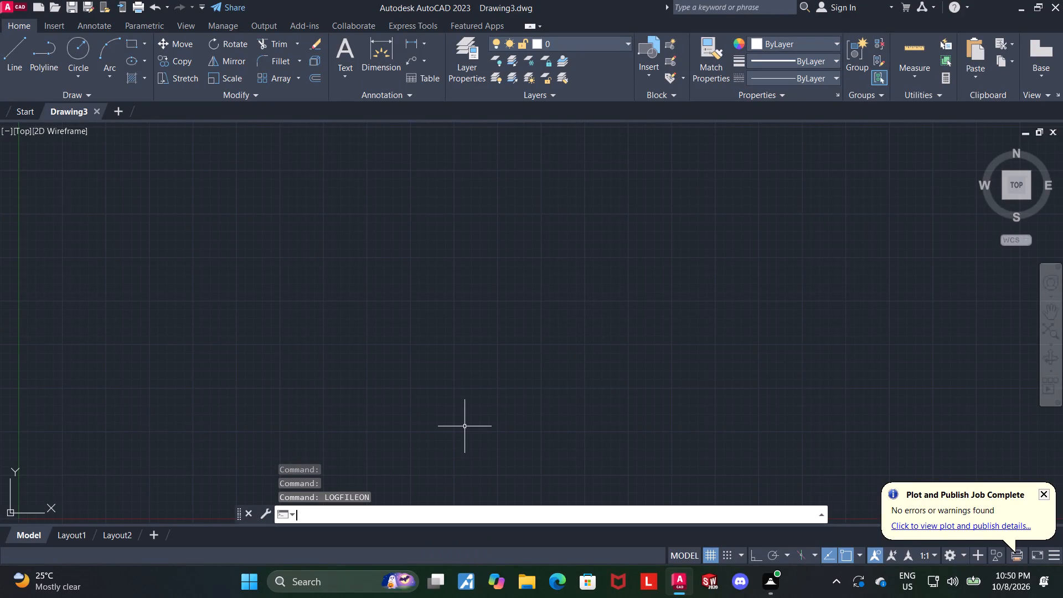
key(Return)
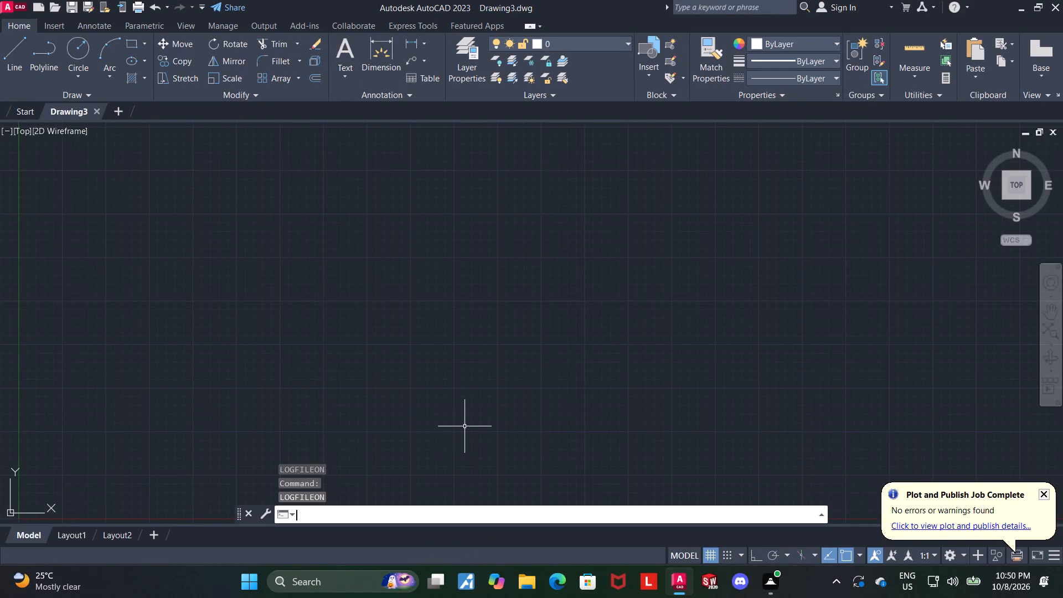
Set the model space limits from 0,0 to 100,100.
text(limits)
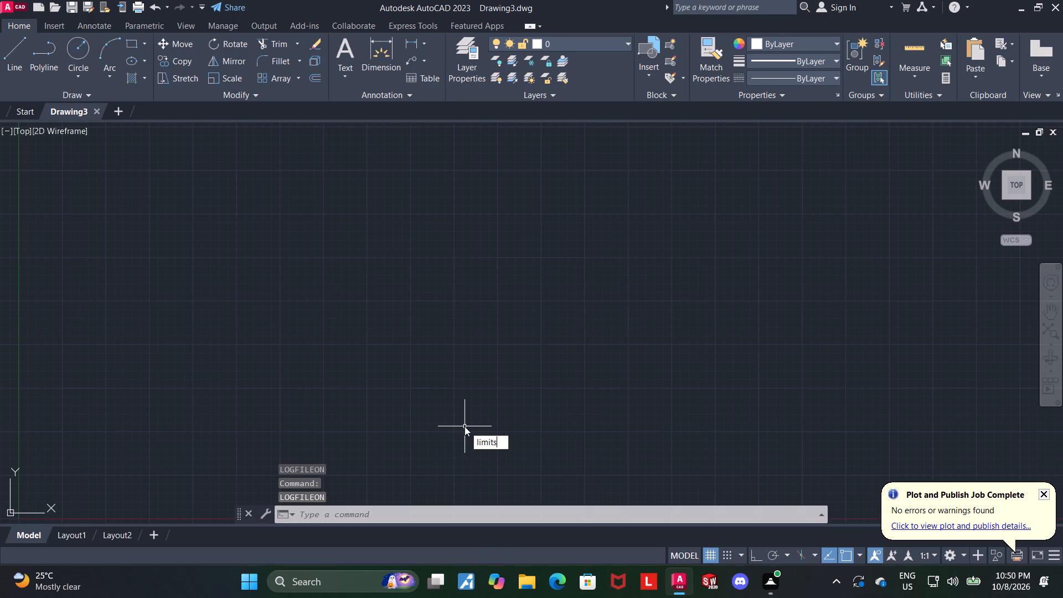
key(Return)
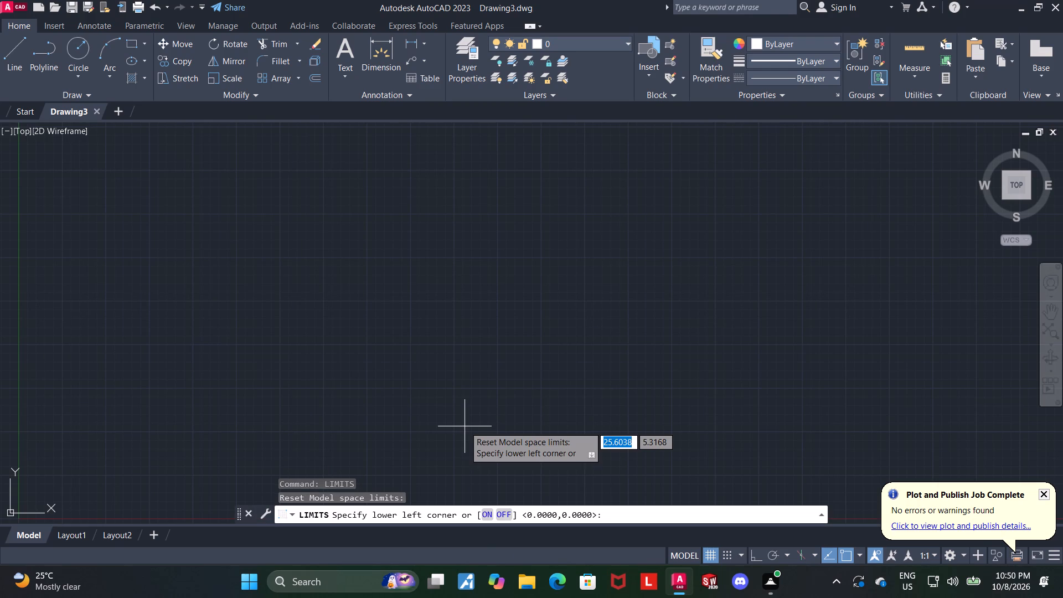
text(0,0)
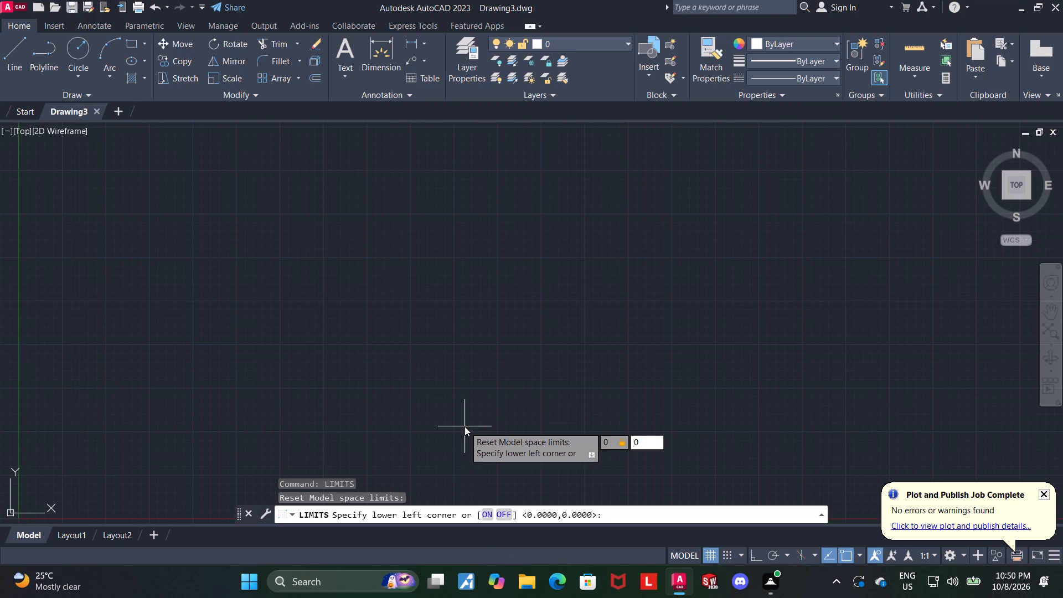
key(Return)
text(100,100)
key(Return)
Start a line near 279,94 with Ortho on and draw a 0.5-unit vertical segment upward.
scroll(472, 428, down, 3)
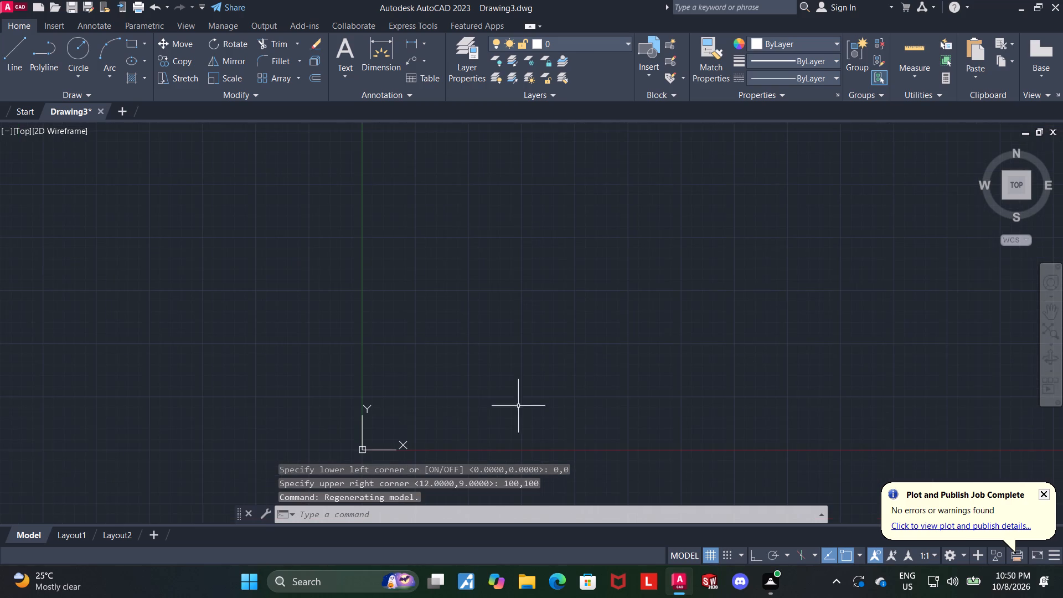
middle_drag(847, 274, 505, 347)
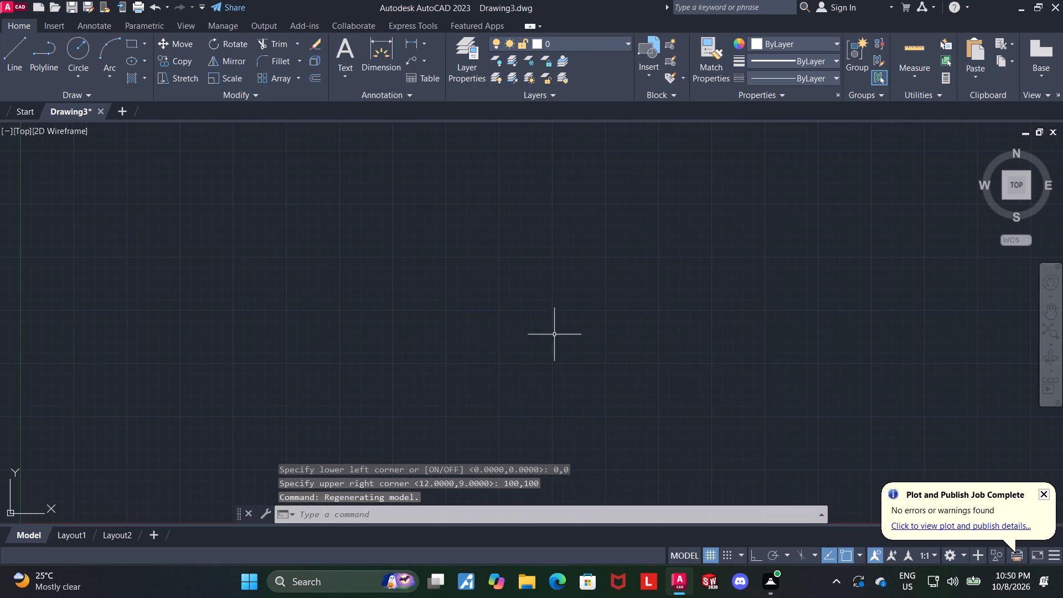
scroll(559, 325, down, 2)
middle_drag(658, 285, 389, 375)
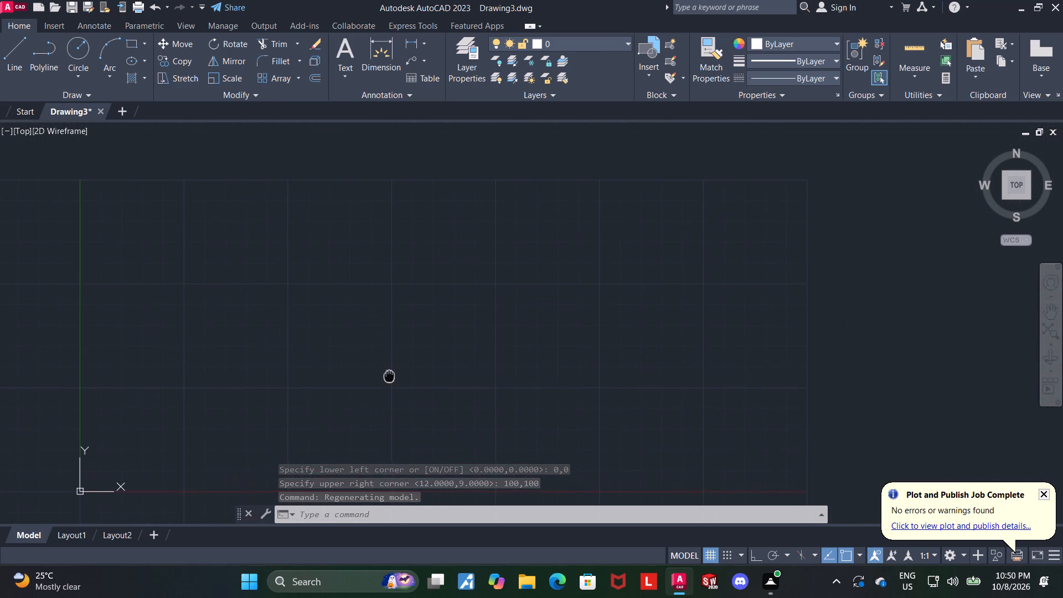
middle_drag(389, 375, 341, 388)
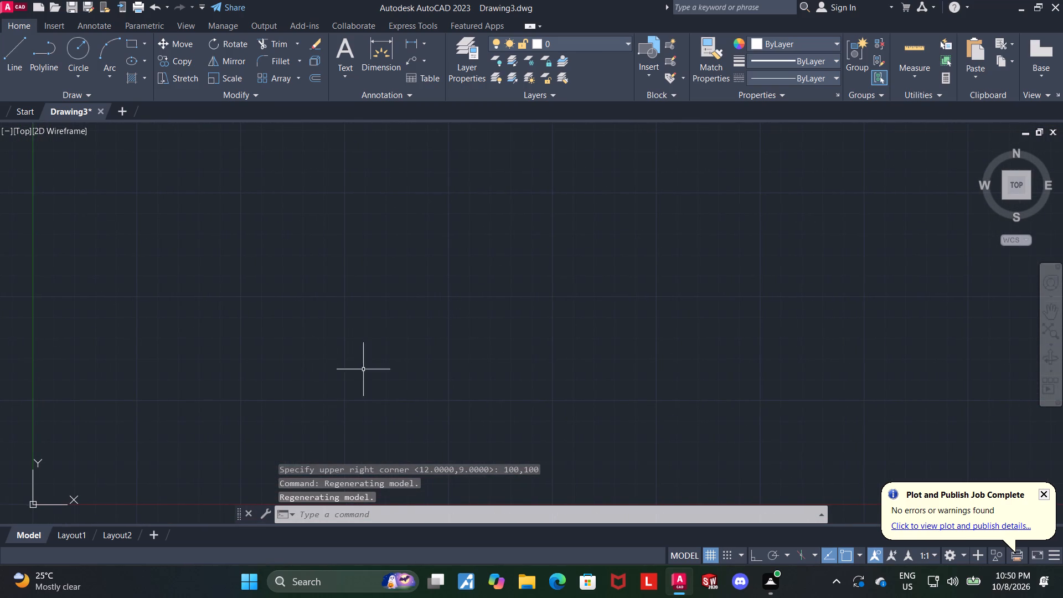
click(16, 57)
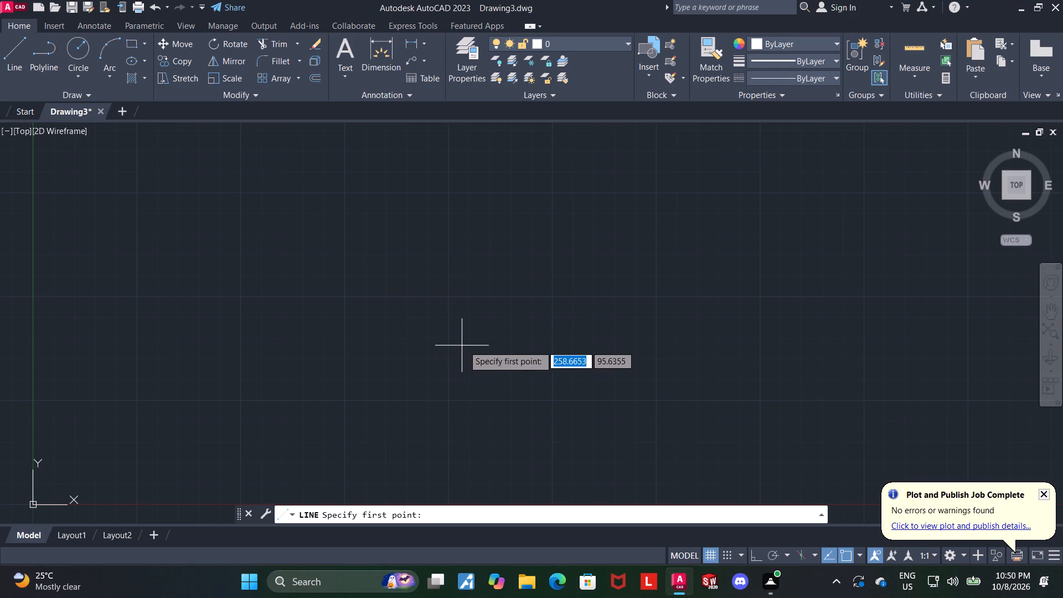
click(497, 348)
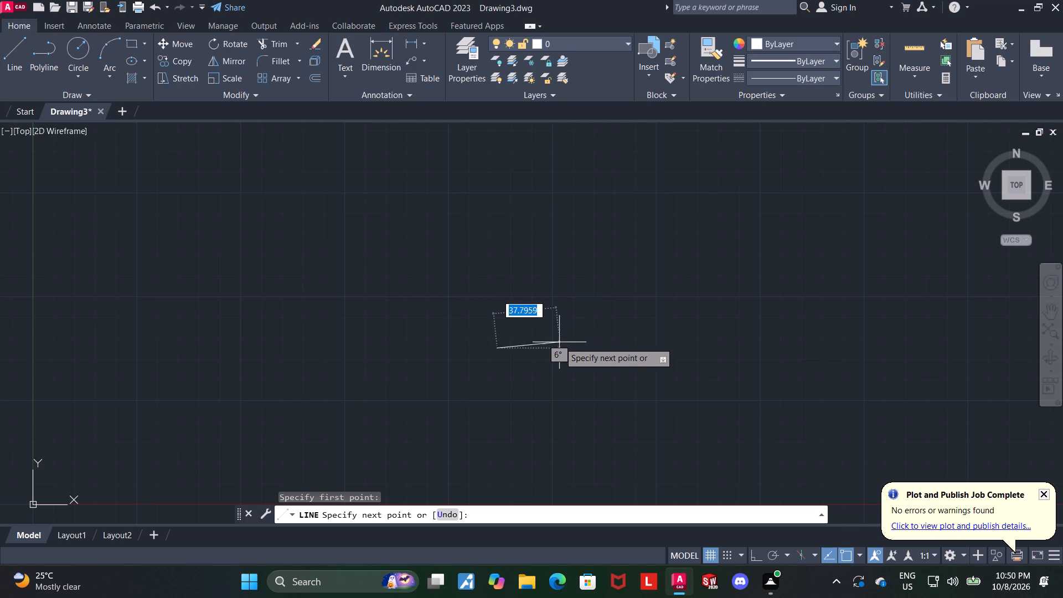
key(F8)
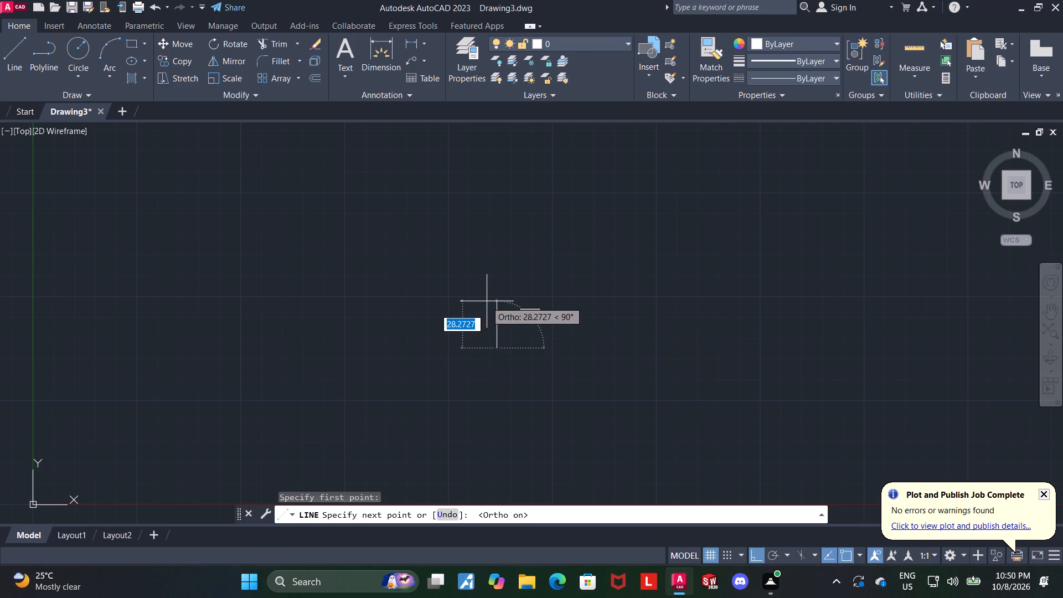
text(0.5)
key(Return)
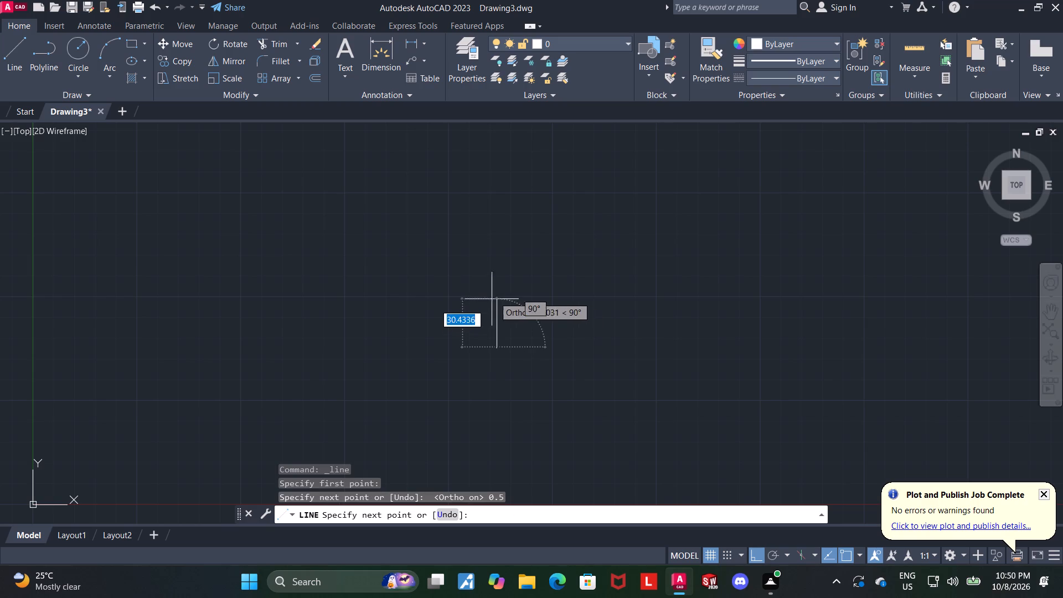
Continue the line 3.5 units to the right, 0.5 down and 2 to the right, and end it there.
scroll(518, 345, up, 2)
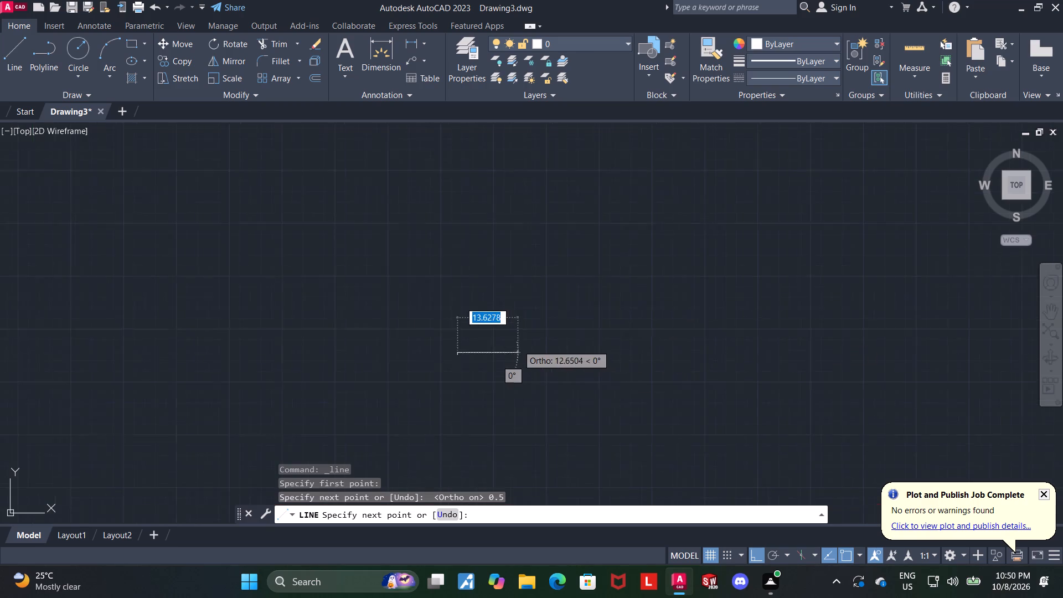
scroll(518, 345, up, 2)
scroll(349, 373, up, 4)
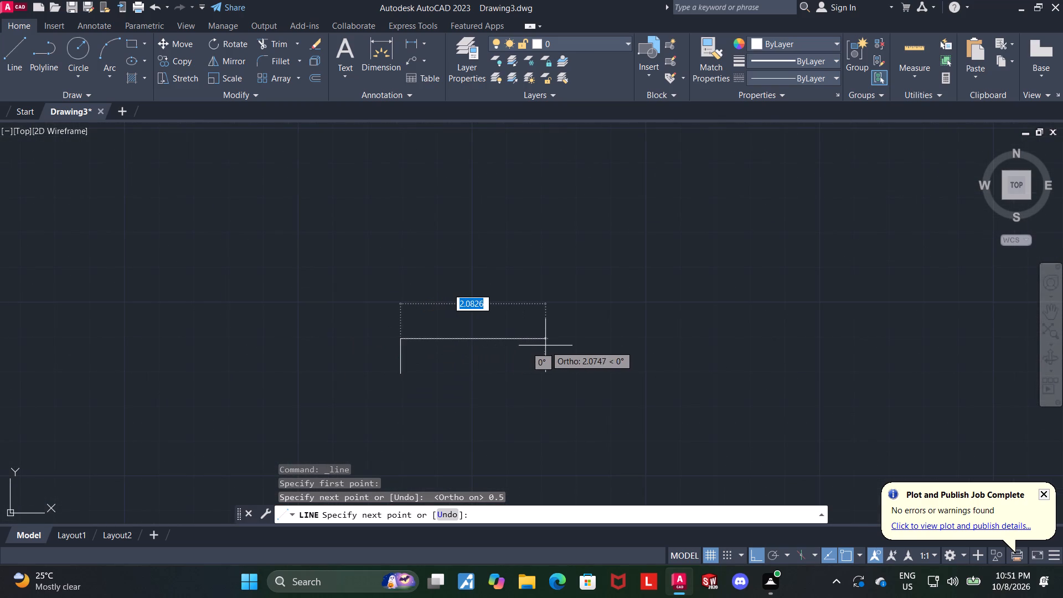
text(3.5)
key(Return)
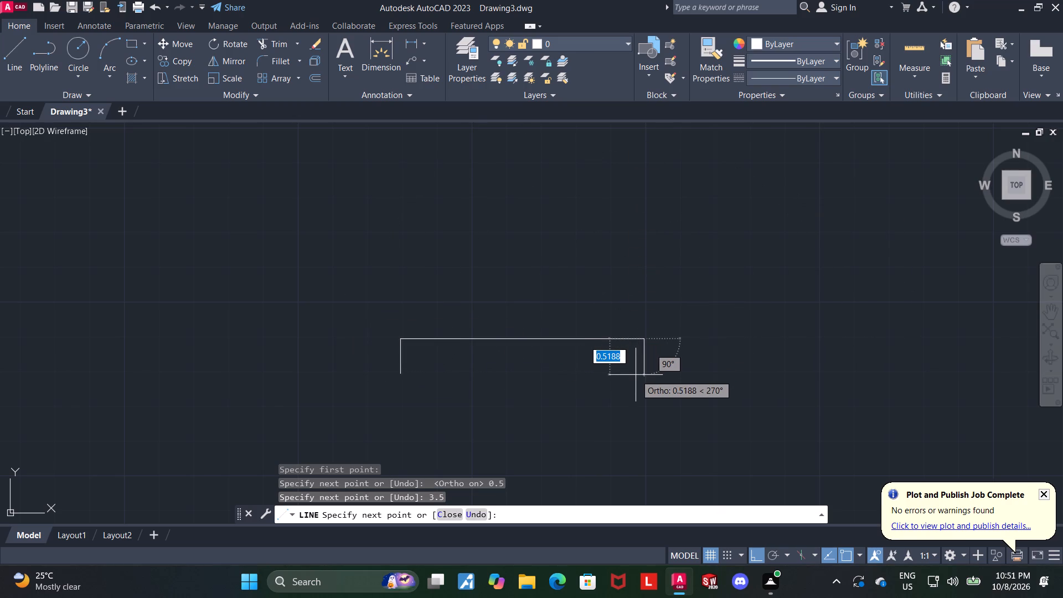
text(0.5)
key(Return)
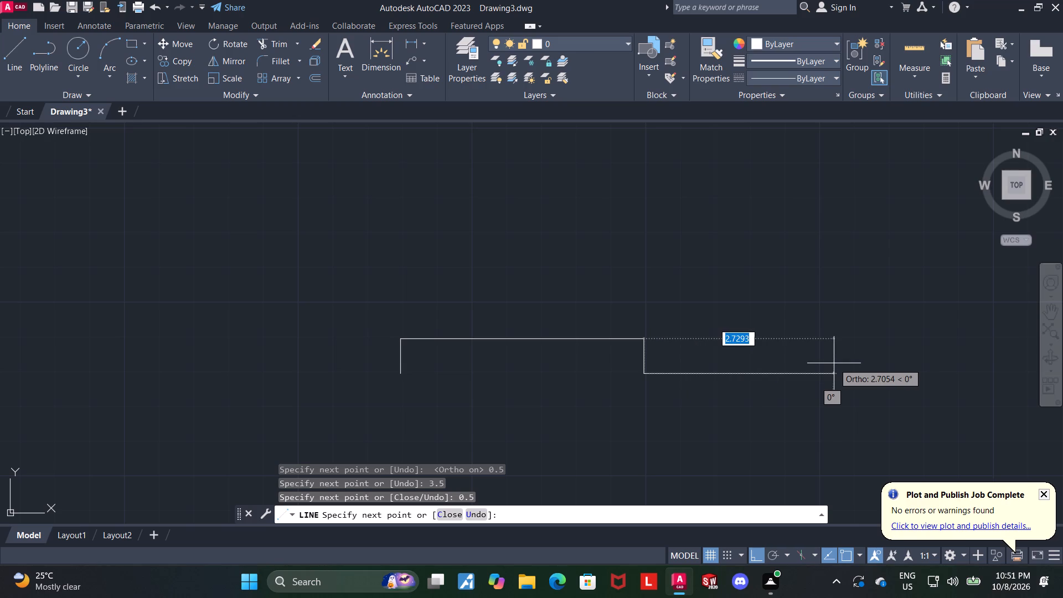
key(2)
key(Return)
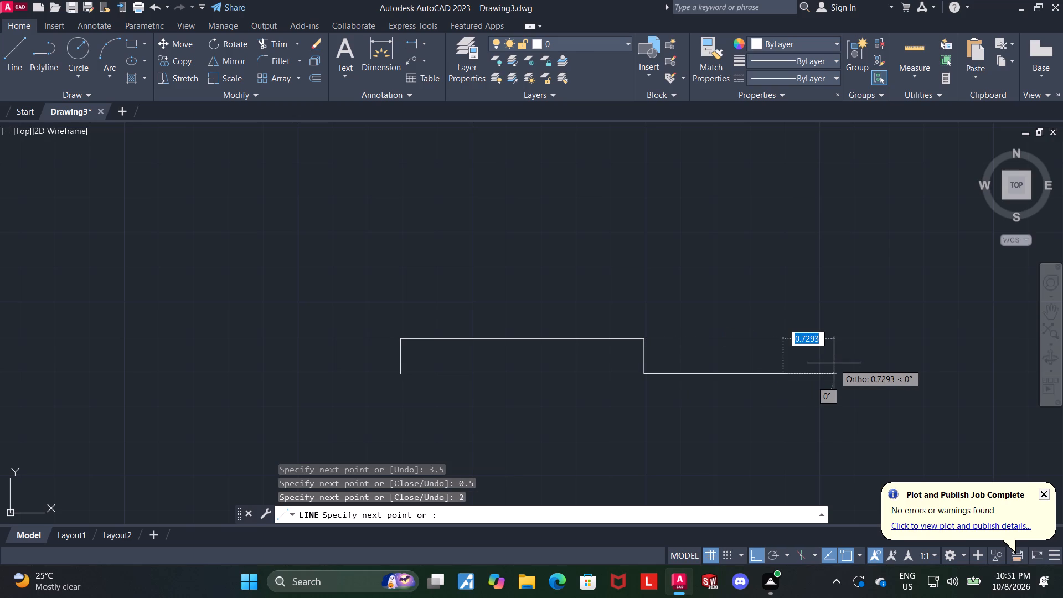
key(Escape)
key(Escape)
key(Escape)
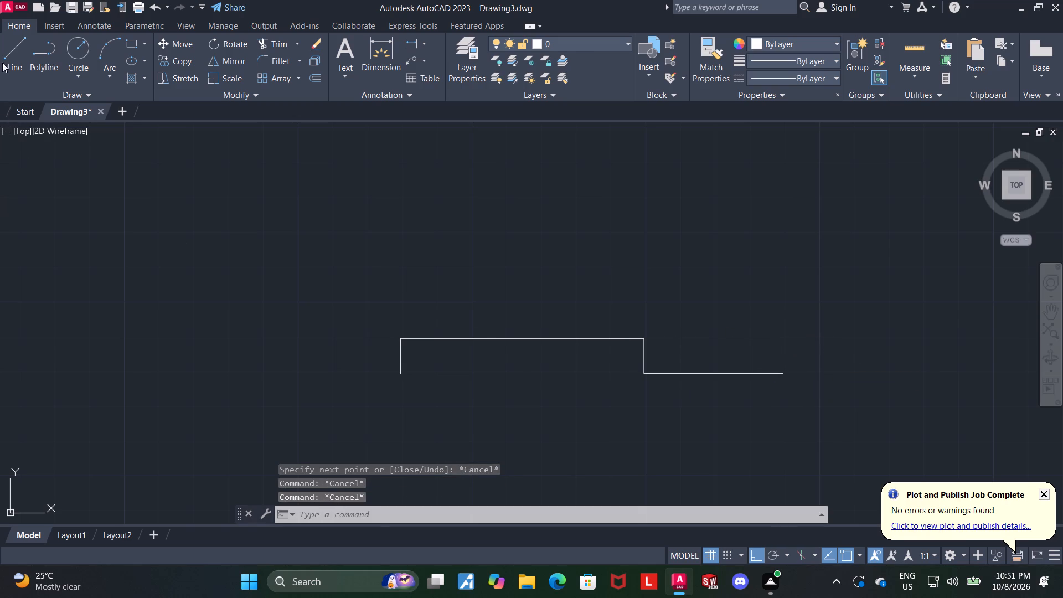
Draw a 2-unit horizontal line to the left from the lower end of the first vertical segment.
click(7, 51)
click(398, 377)
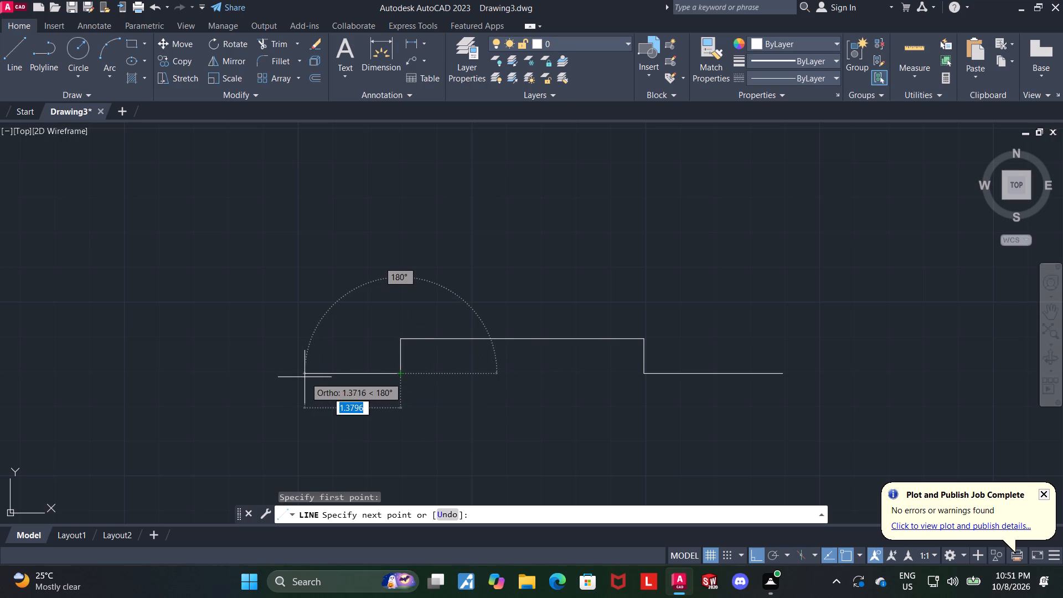
key(2)
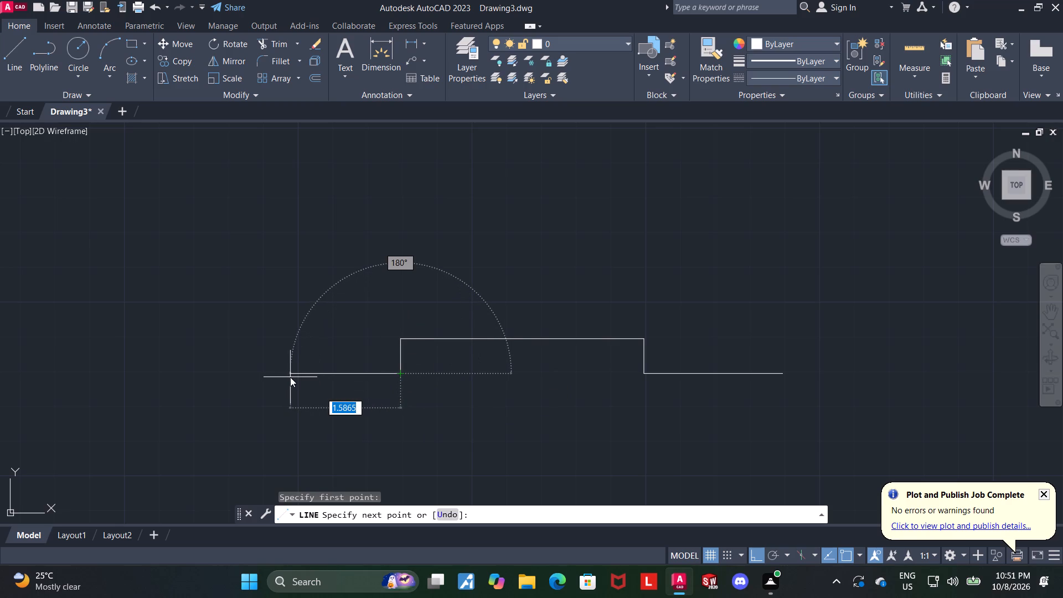
key(Return)
key(Escape)
key(Escape)
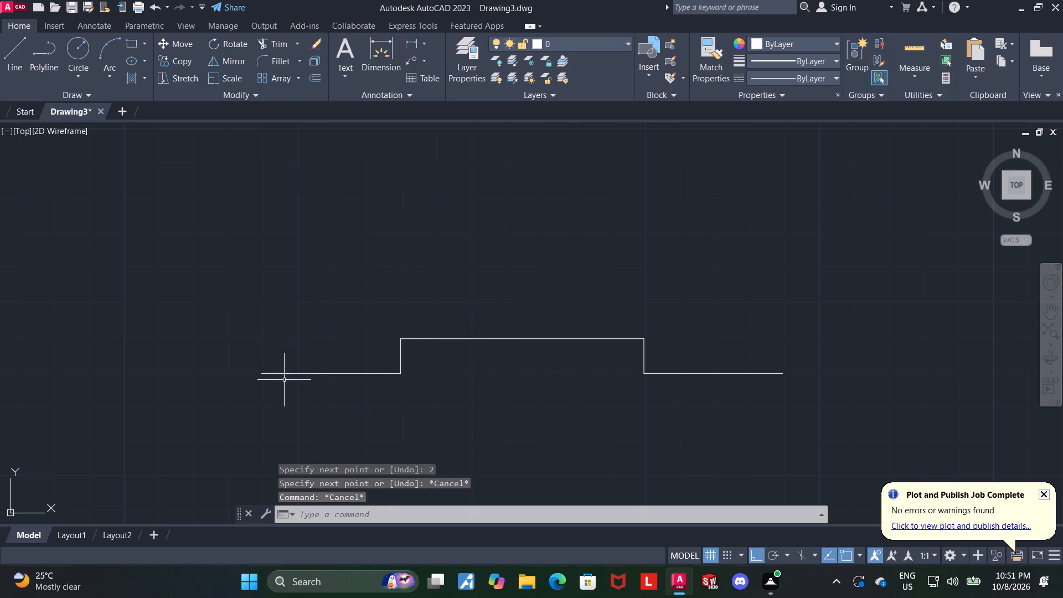
Set the Standard dimension style's linear precision to 0 decimal places.
scroll(337, 379, down, 1)
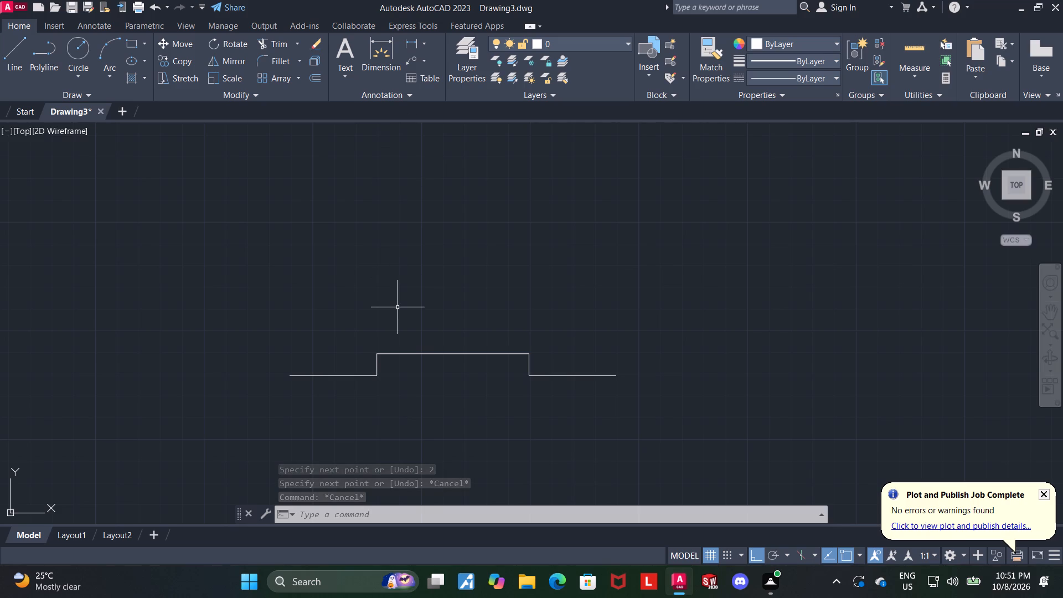
key(d)
key(Return)
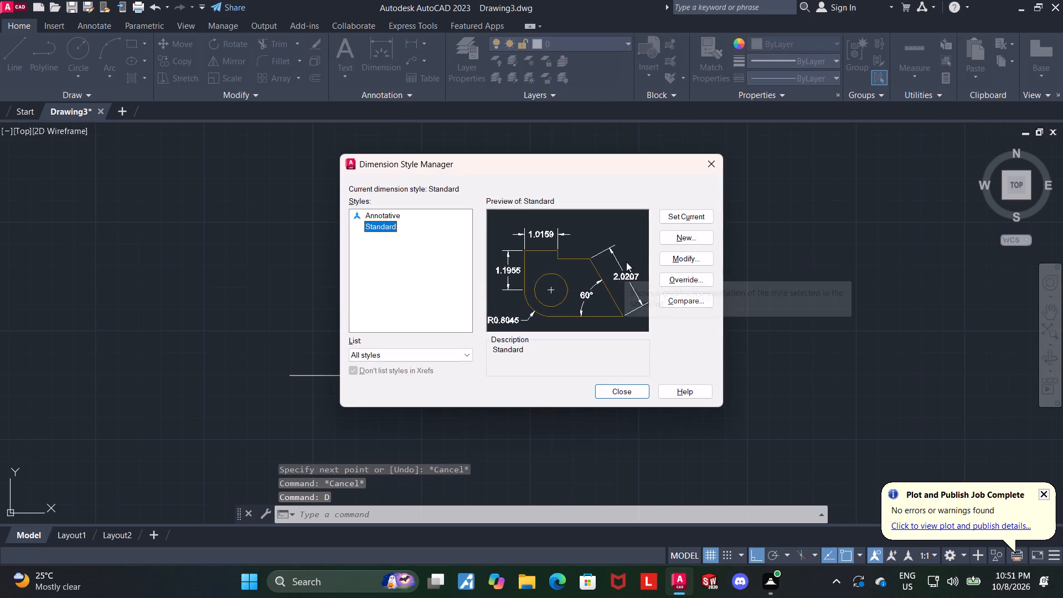
click(668, 258)
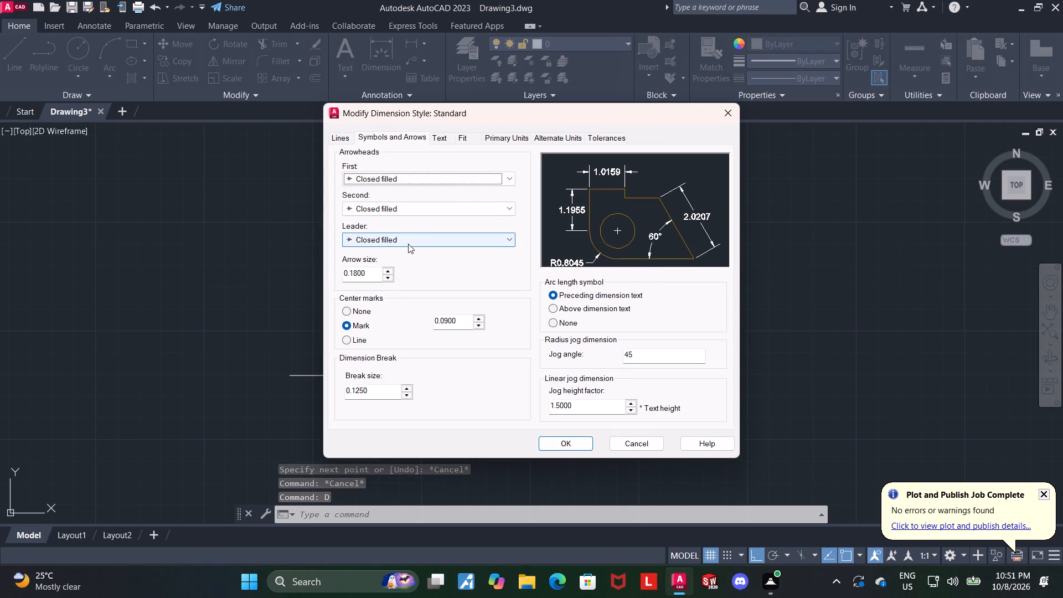
click(493, 135)
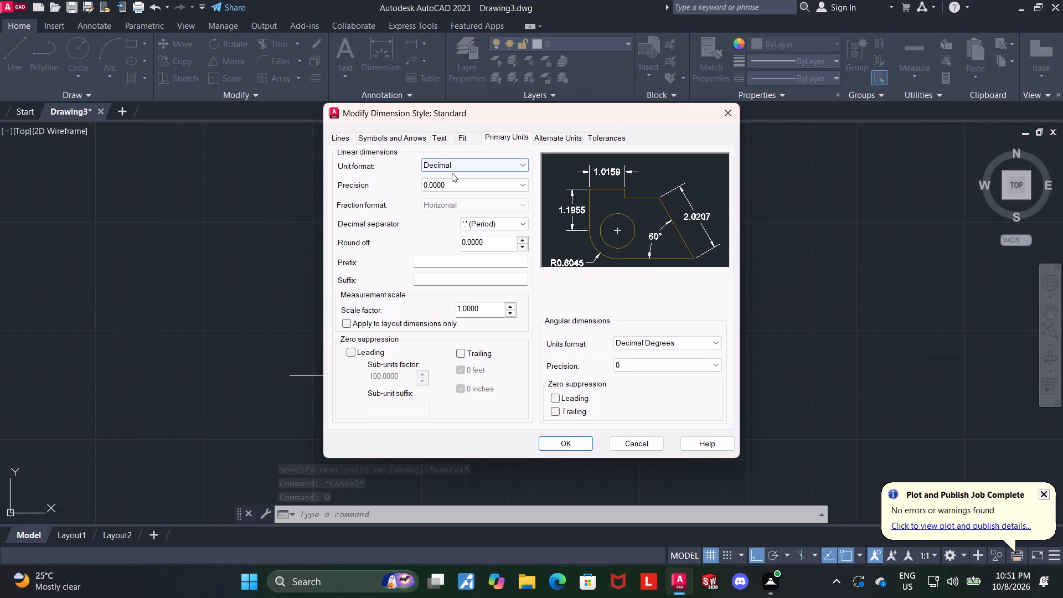
click(453, 188)
click(447, 196)
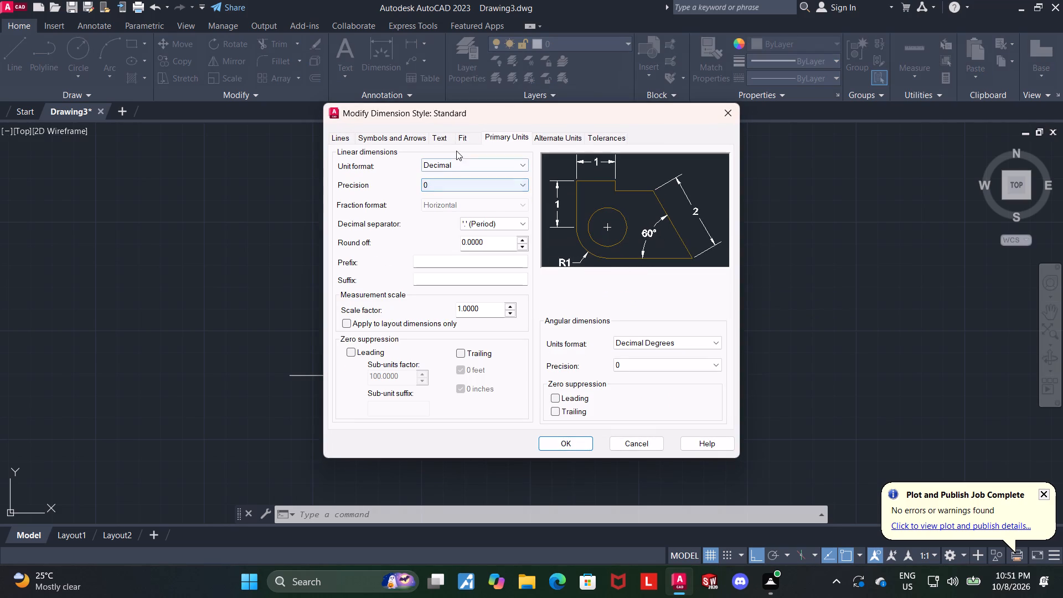
Set the Standard dimension style's text height to 4 and arrow size to 3, and save the style.
click(446, 141)
drag(508, 234, 318, 231)
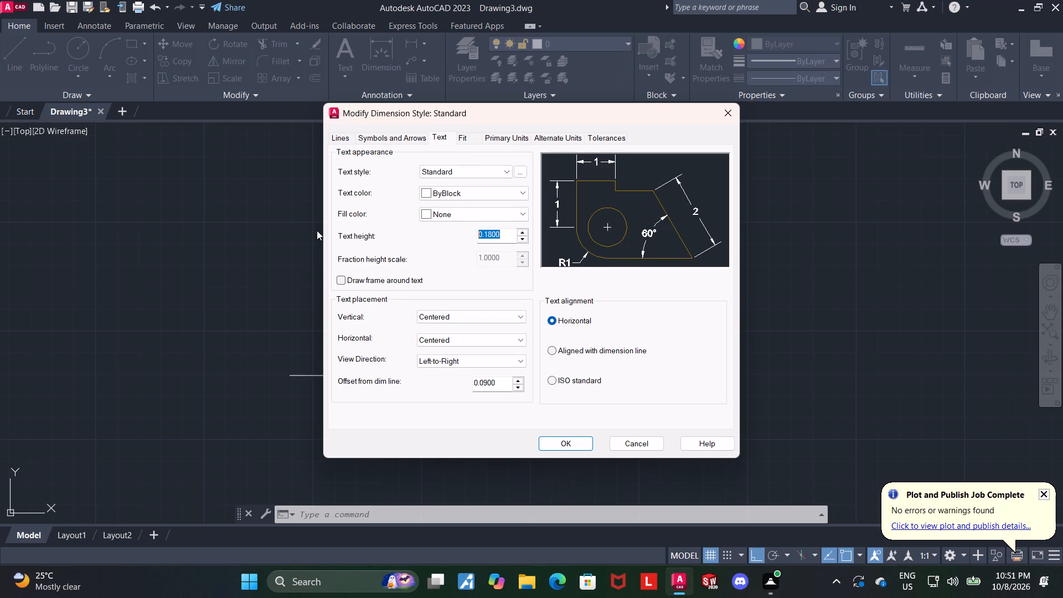
key(4)
key(Return)
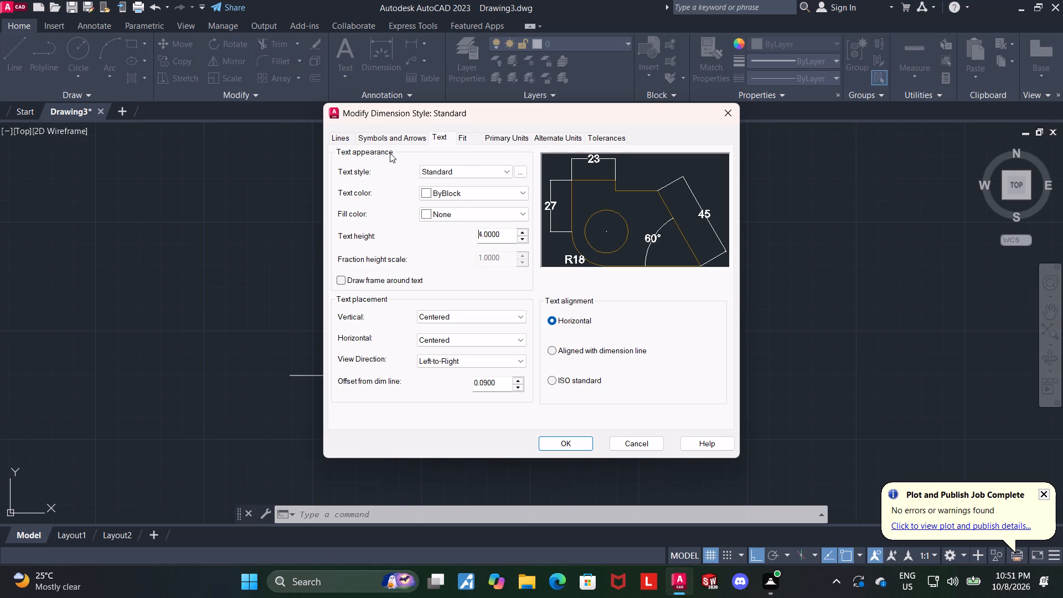
click(390, 137)
drag(369, 275, 262, 274)
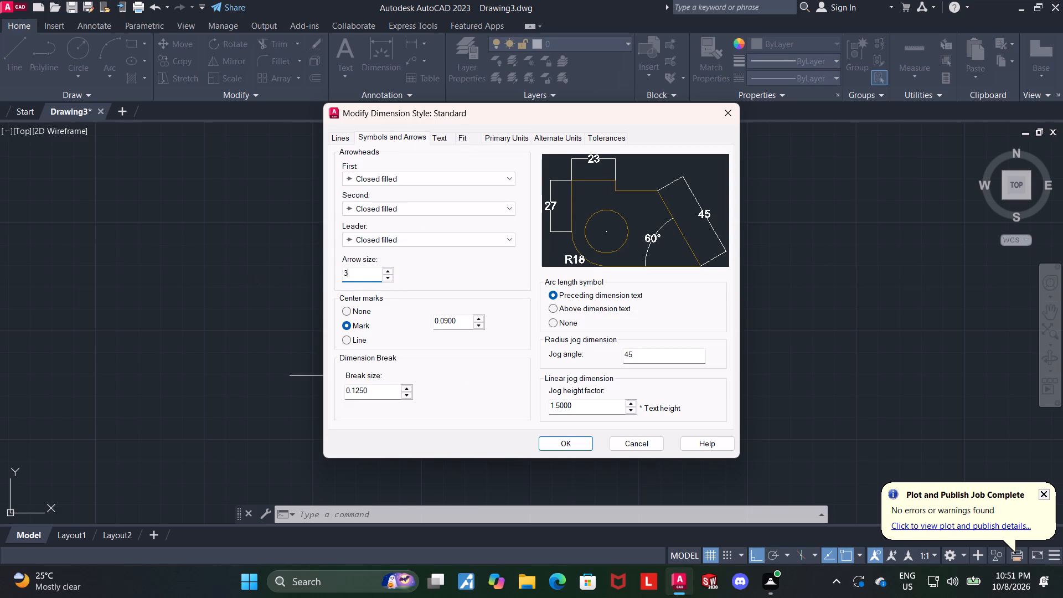
key(3)
key(Return)
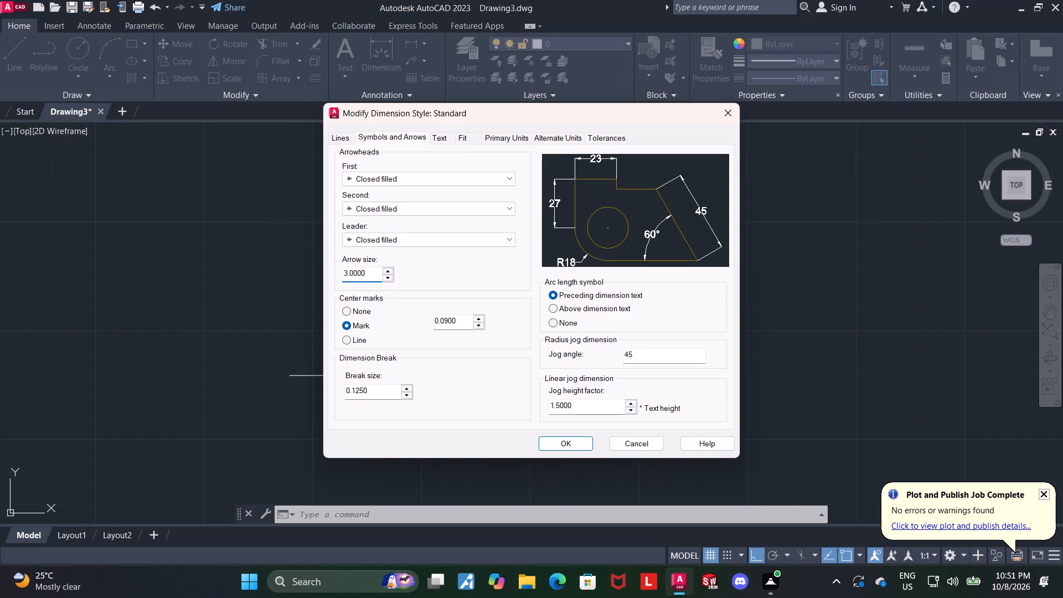
click(561, 440)
click(631, 388)
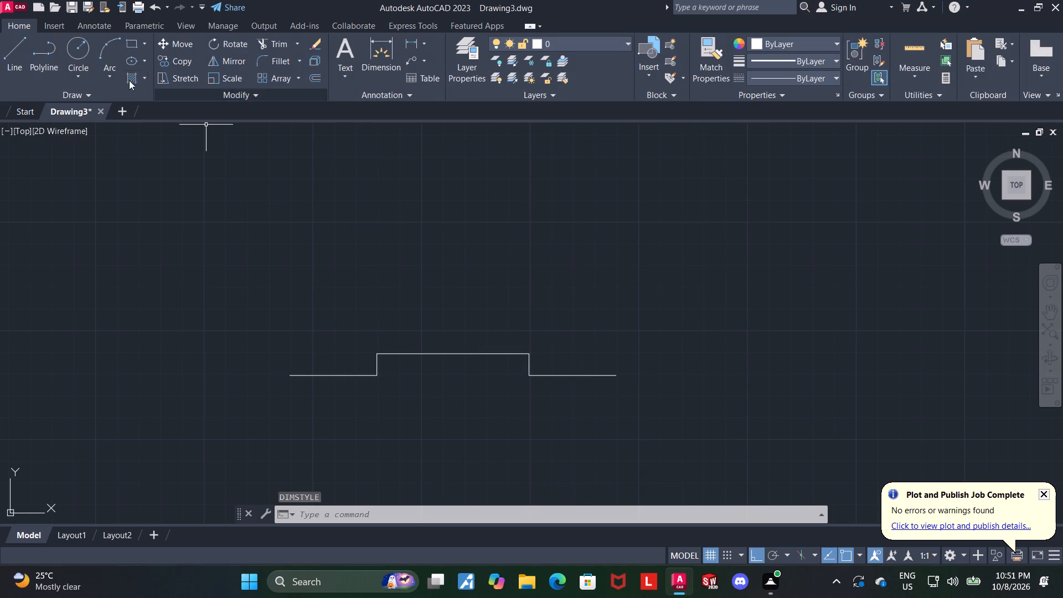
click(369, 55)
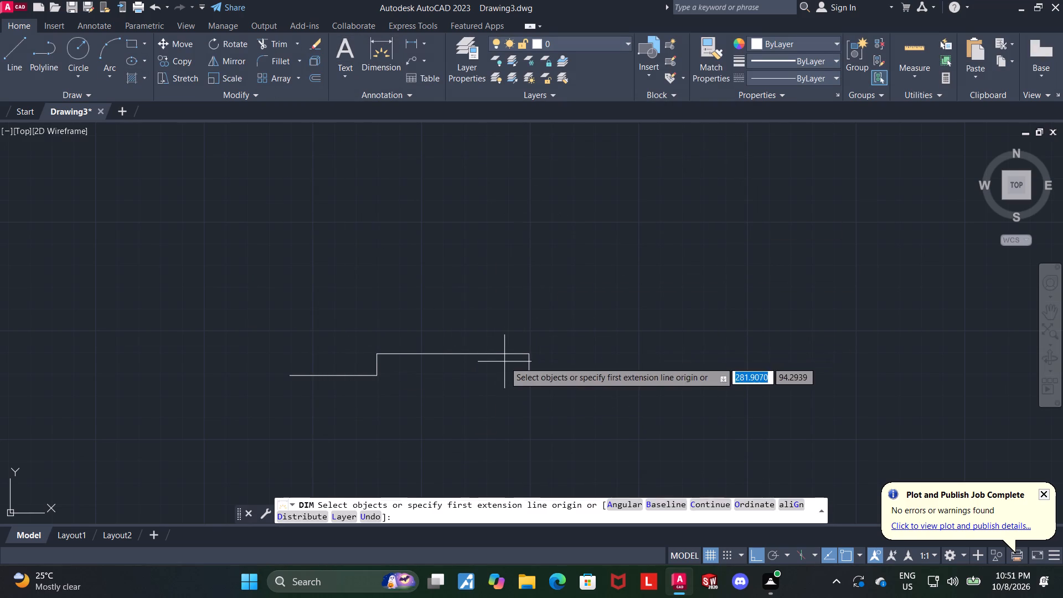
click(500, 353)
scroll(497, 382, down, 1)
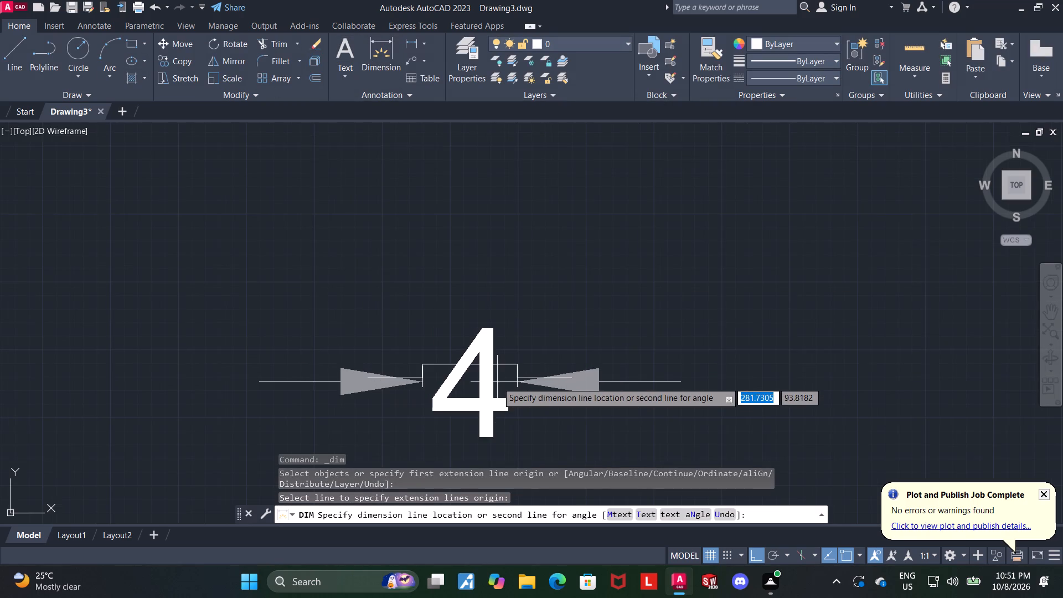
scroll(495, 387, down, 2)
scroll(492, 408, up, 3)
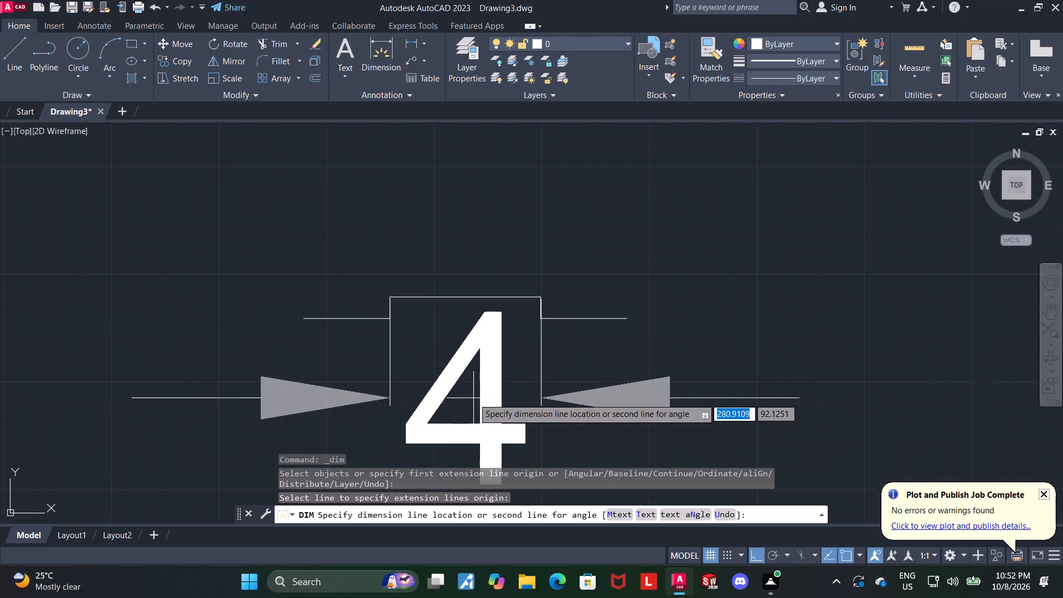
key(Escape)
Set the Standard dimension style's linear precision to one decimal place (0.0).
key(d)
key(Return)
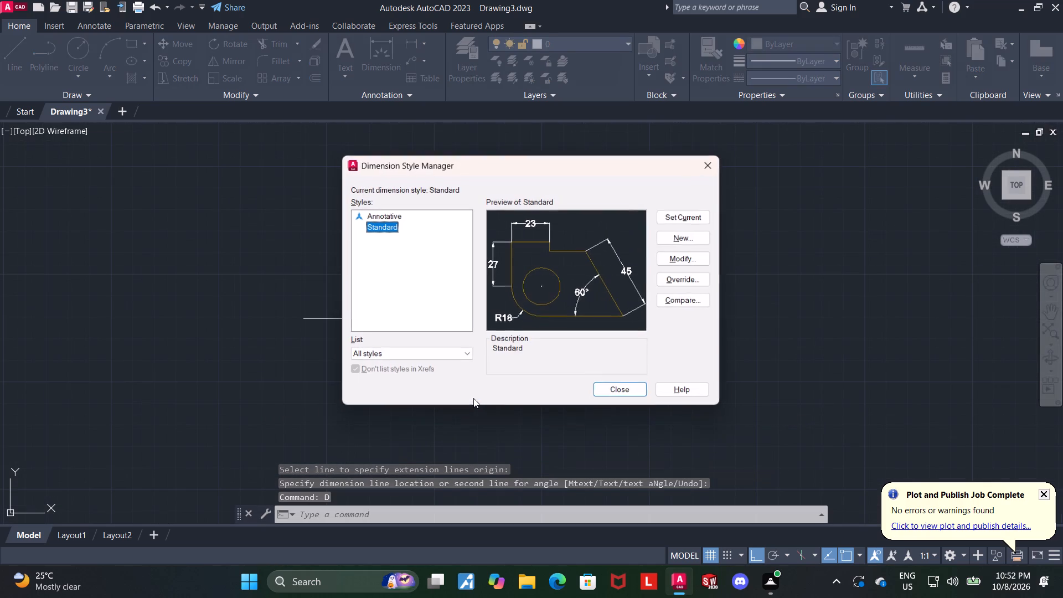
click(675, 262)
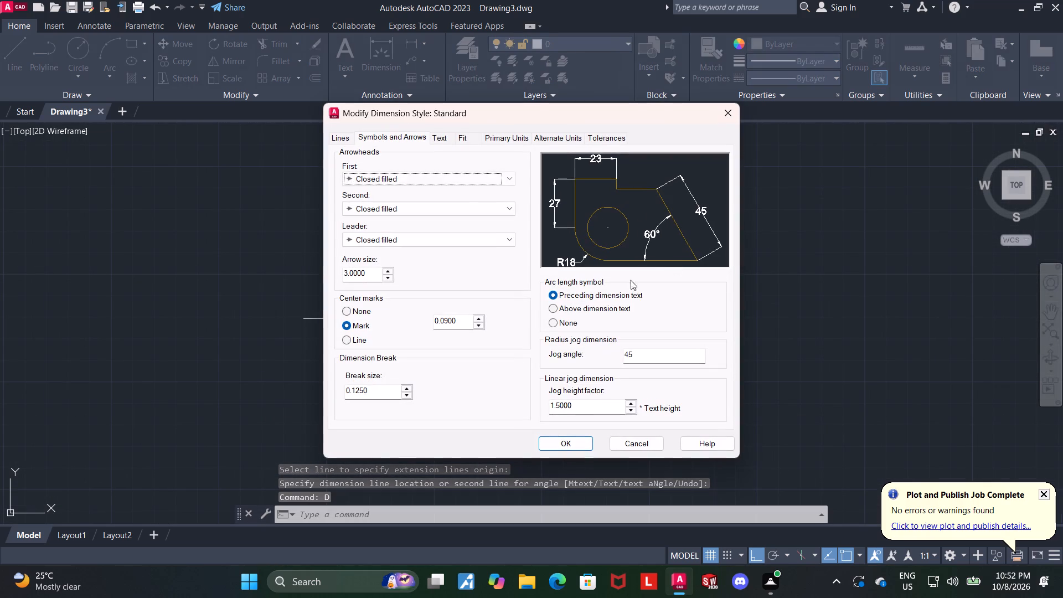
click(492, 138)
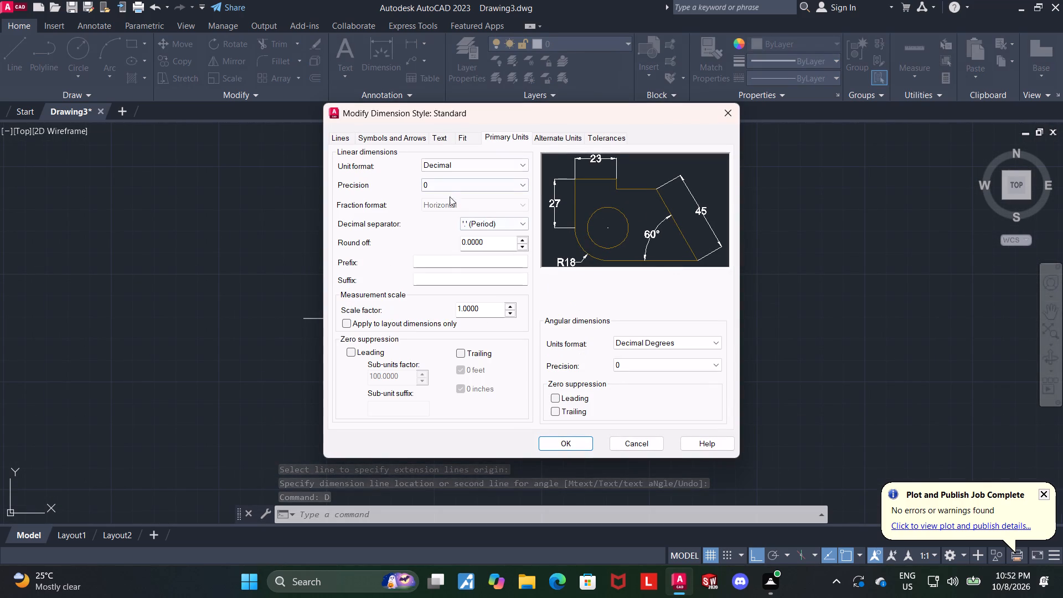
click(448, 190)
click(436, 208)
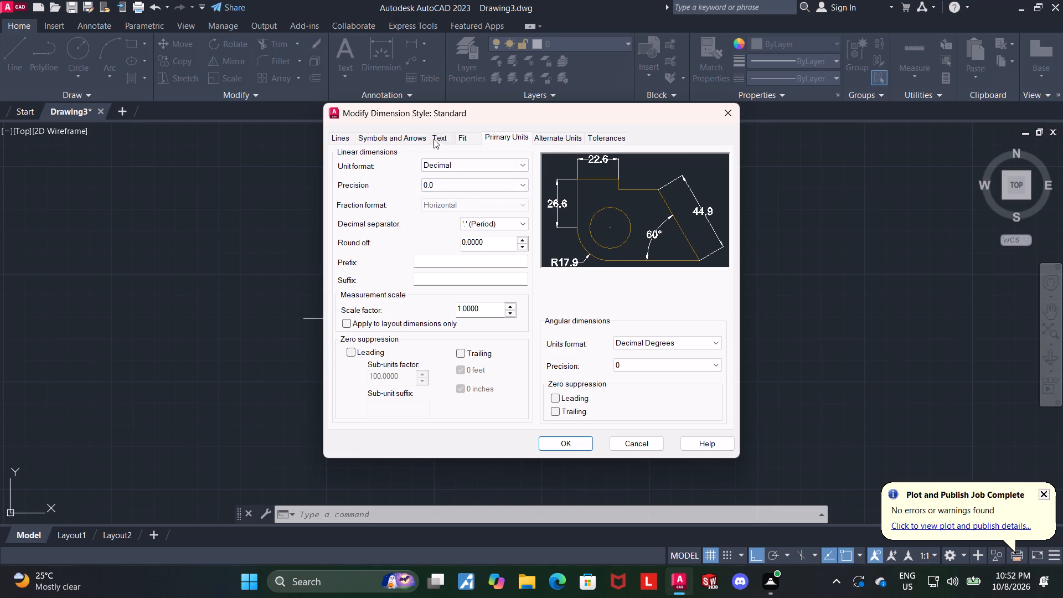
Set the Standard dimension style's arrow size to 1 and text height to 2, and save the style.
click(412, 135)
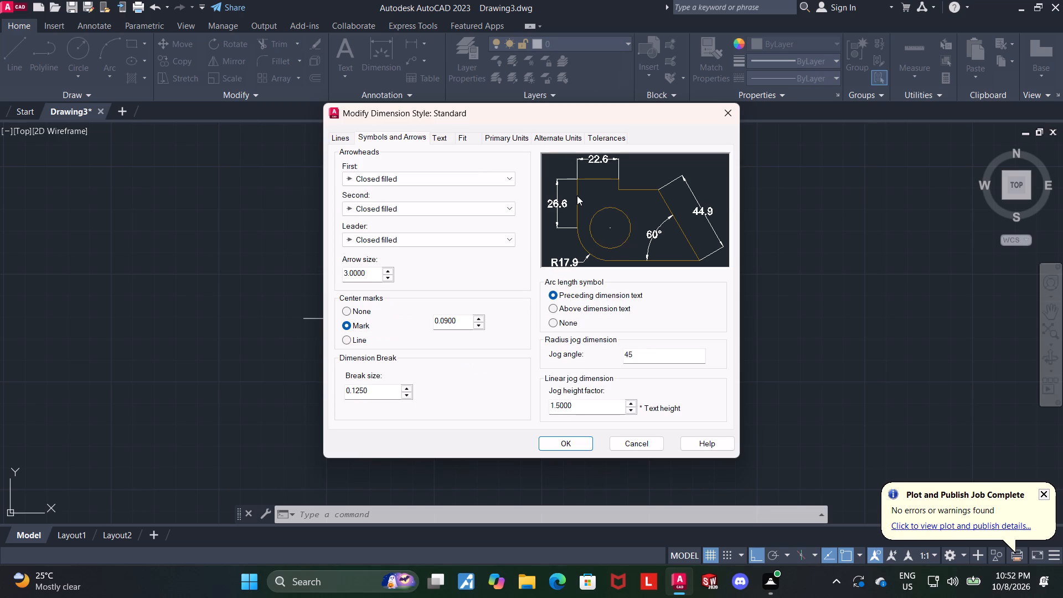
drag(369, 272, 274, 269)
key(1)
key(Return)
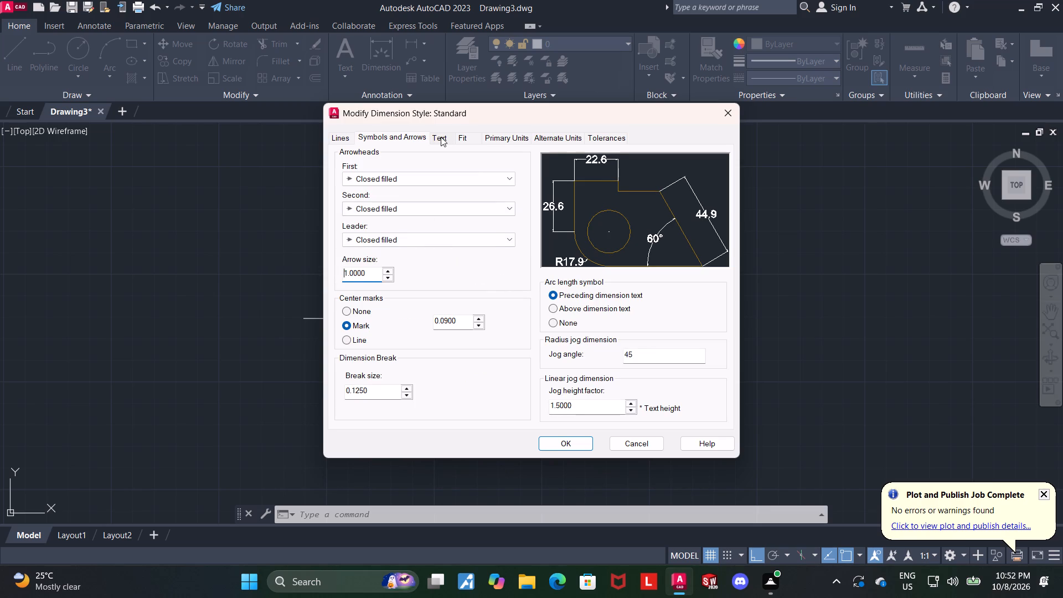
click(441, 137)
drag(503, 237, 283, 226)
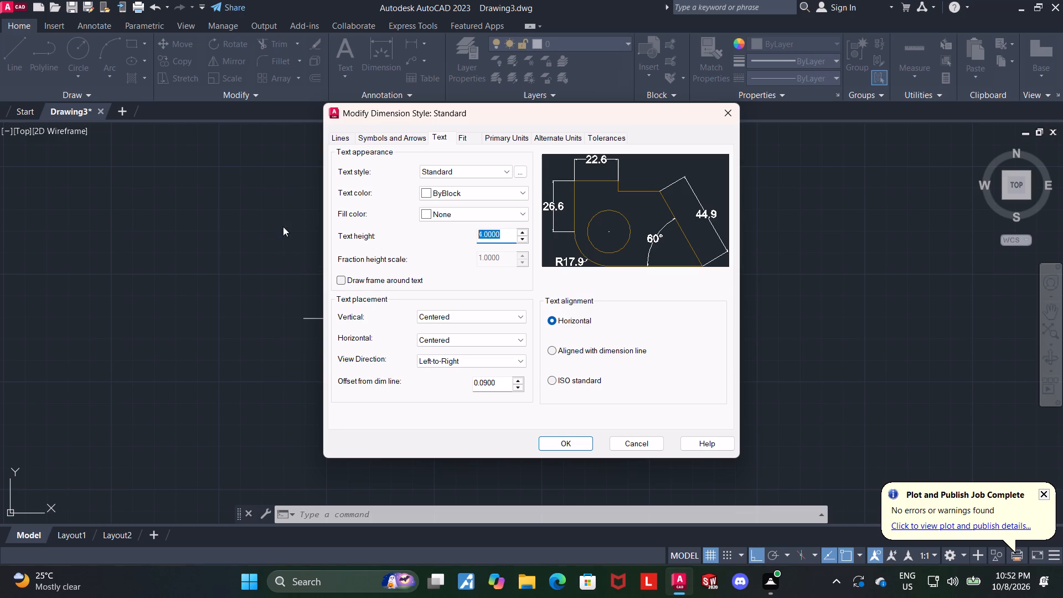
drag(283, 226, 269, 226)
key(2)
key(Return)
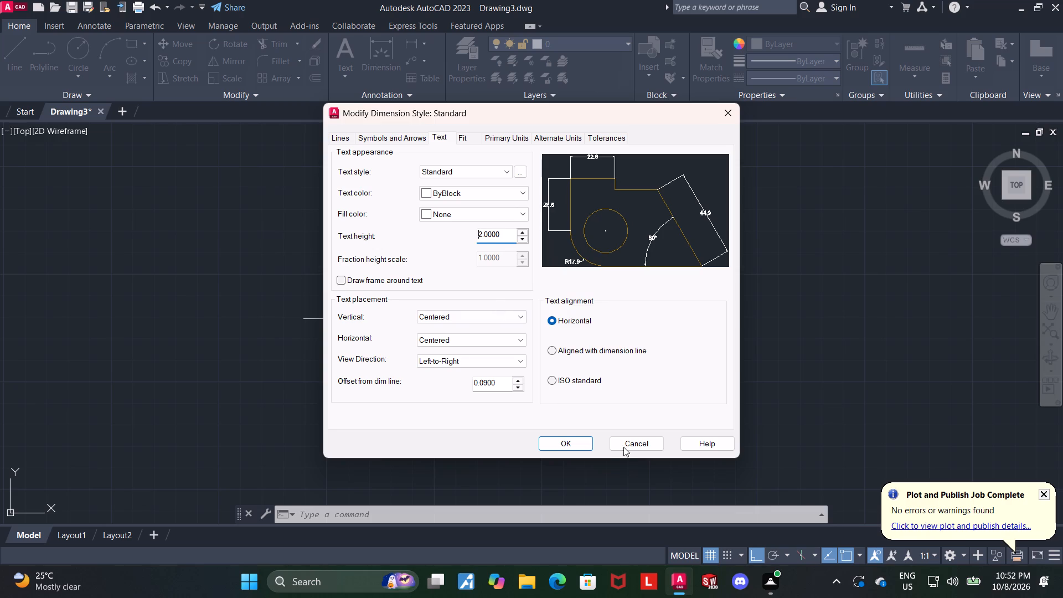
click(556, 442)
click(643, 390)
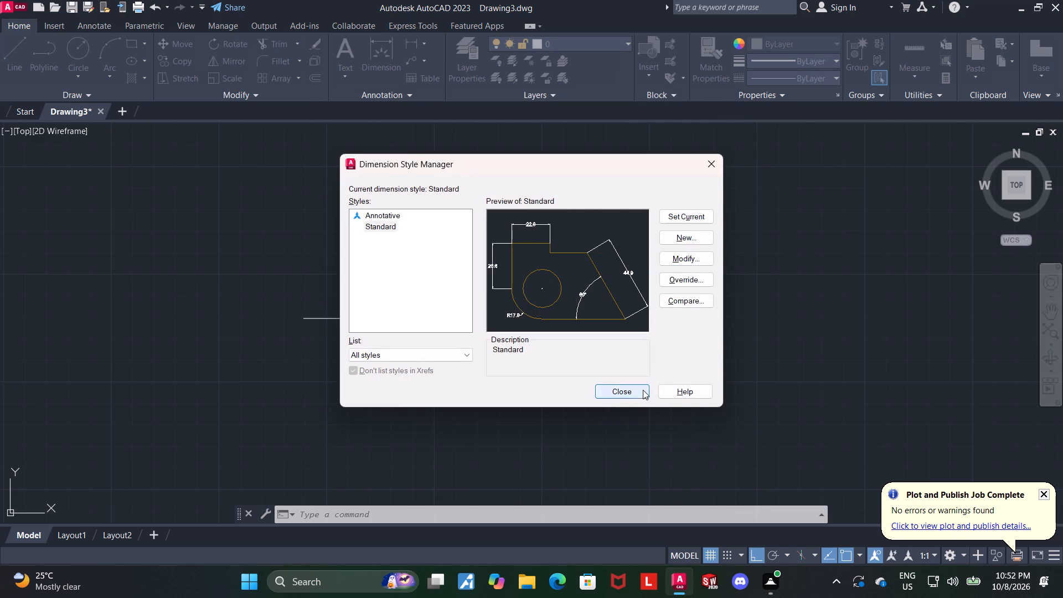
Dimension the length of the profile's raised horizontal segment, placing the dimension line below the profile.
click(388, 52)
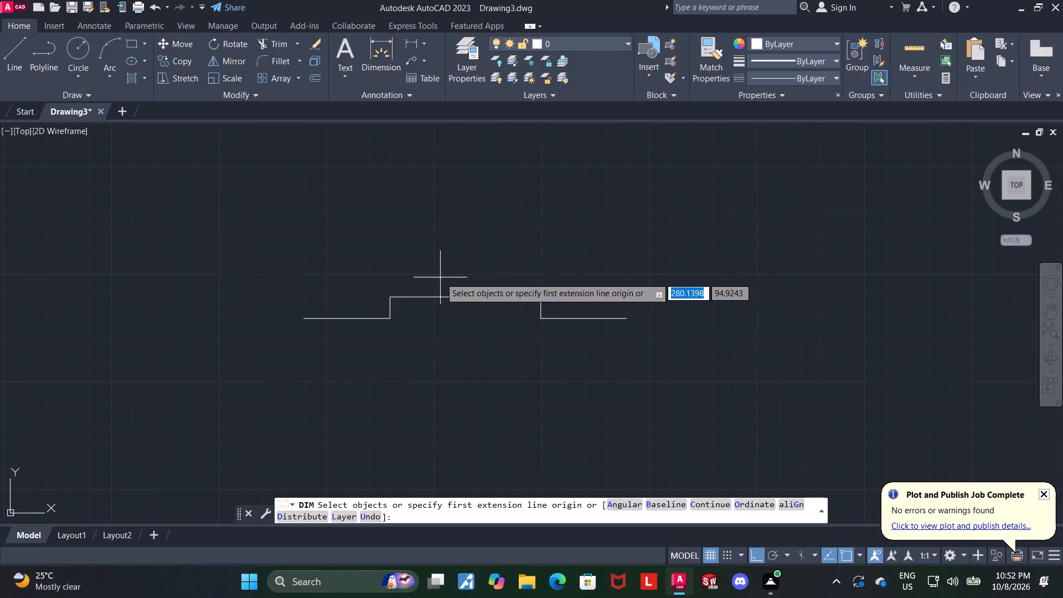
click(450, 295)
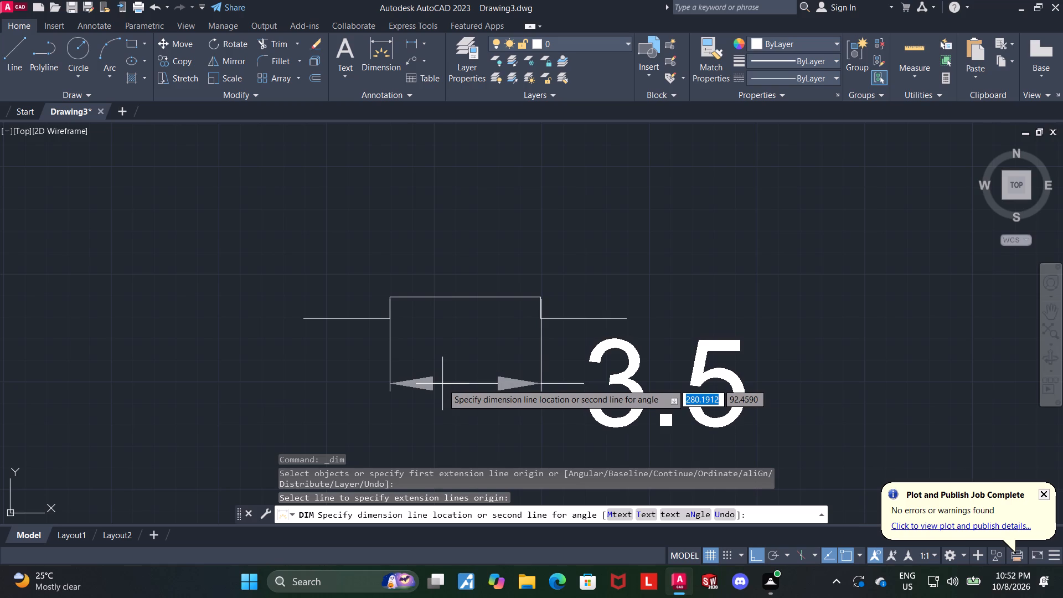
scroll(445, 404, down, 1)
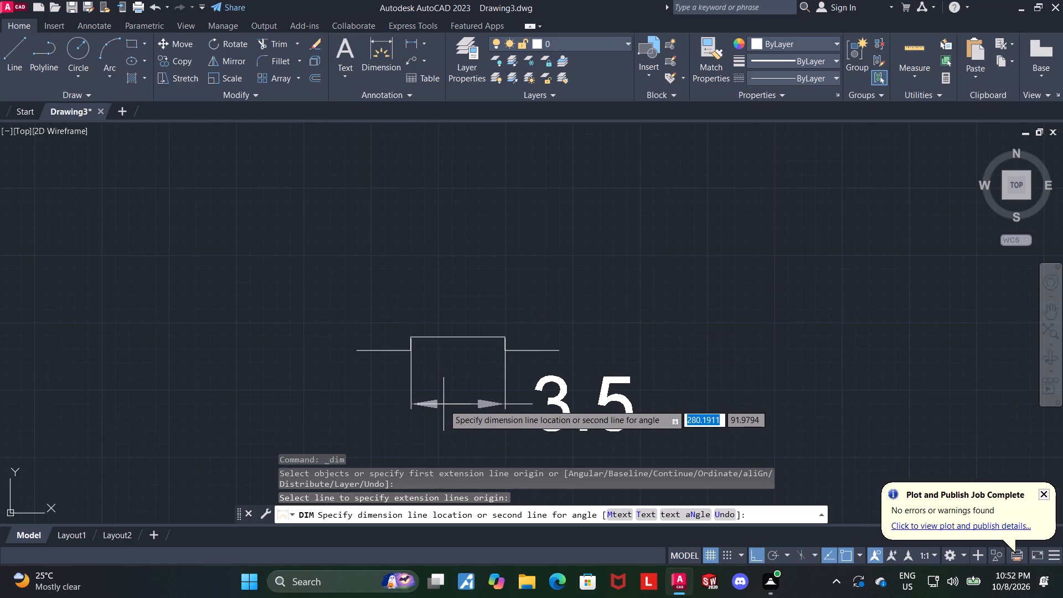
click(442, 404)
key(Escape)
key(Escape)
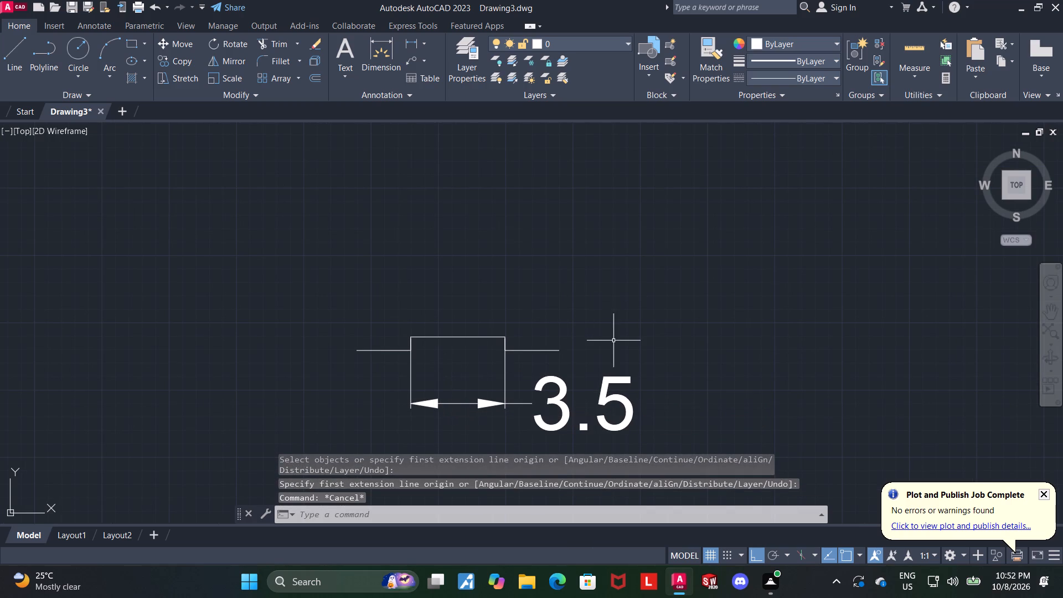
Set the Standard dimension style's text height to 1 and arrow size to 0.5, and save the style.
scroll(505, 338, up, 2)
scroll(520, 270, down, 1)
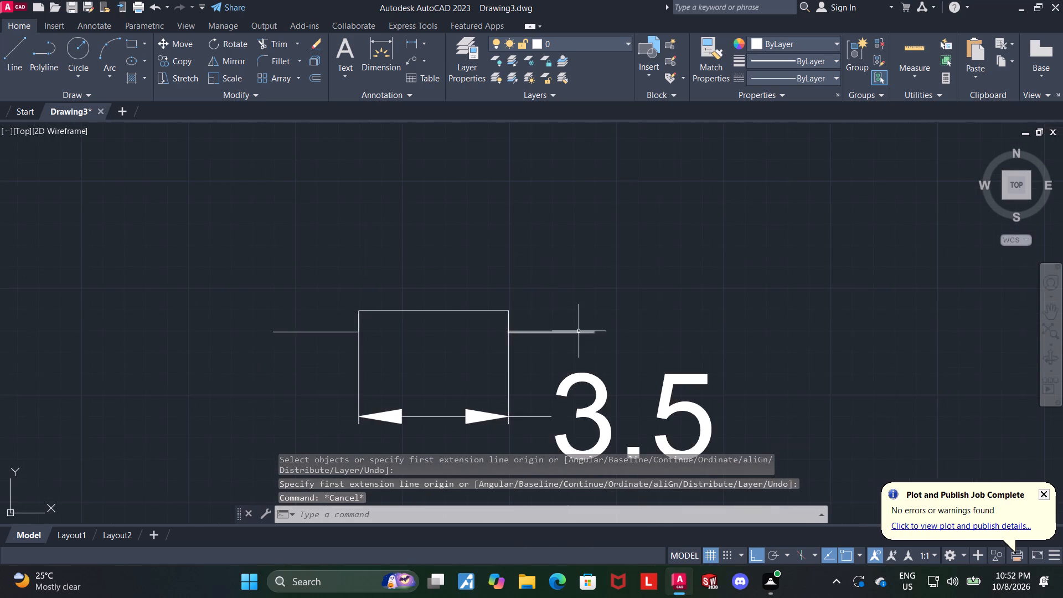
scroll(572, 343, down, 2)
scroll(570, 377, up, 2)
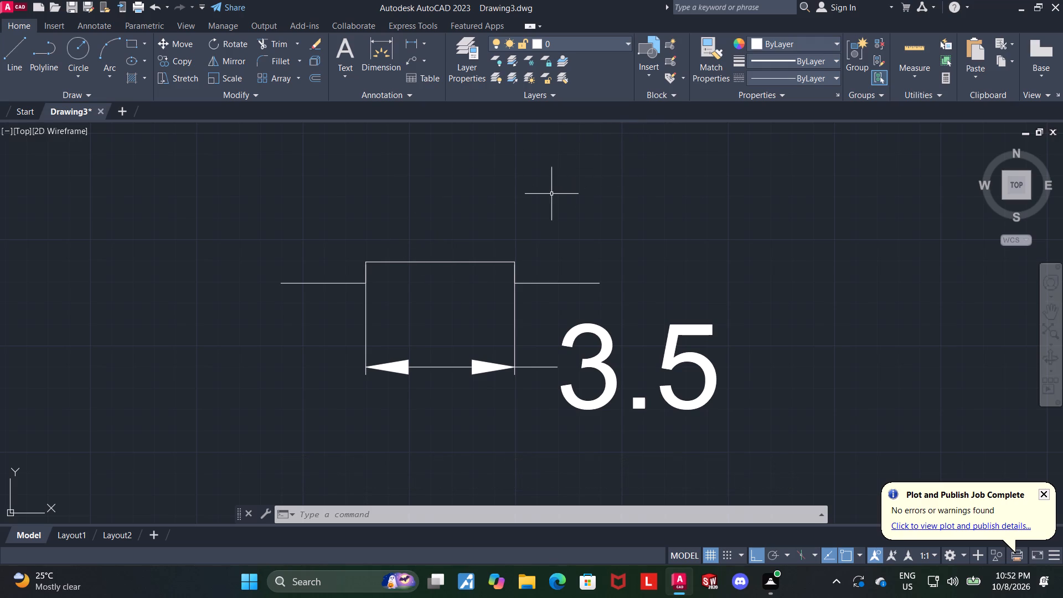
key(d)
key(Return)
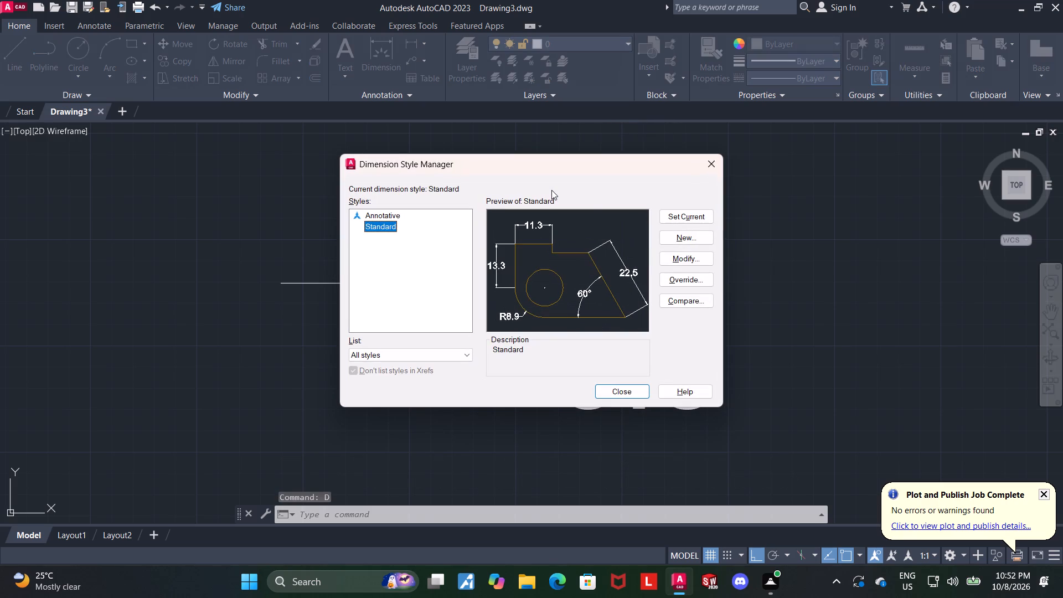
click(664, 256)
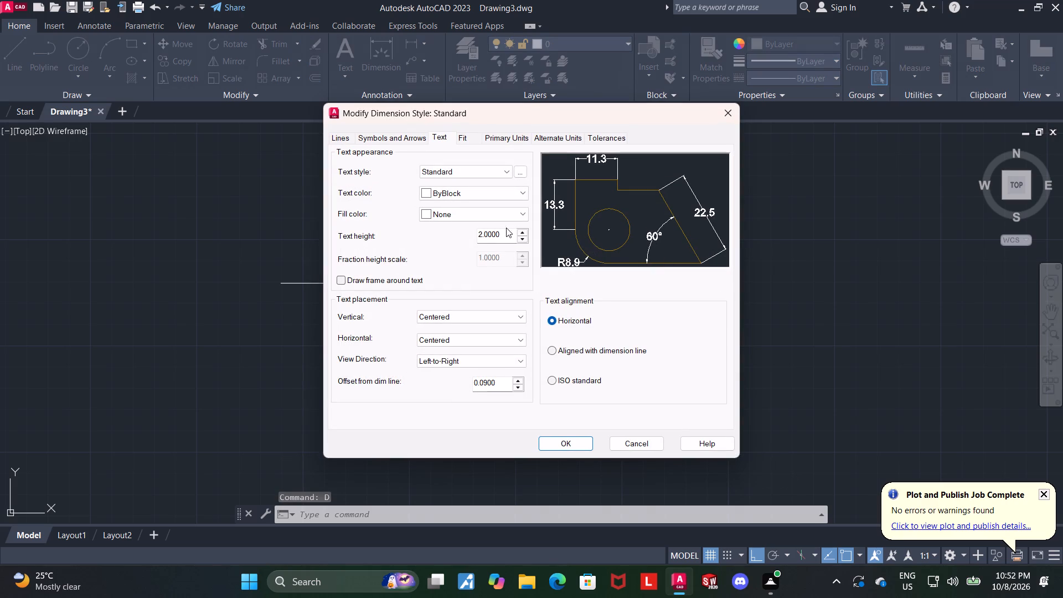
drag(505, 234, 413, 232)
key(1)
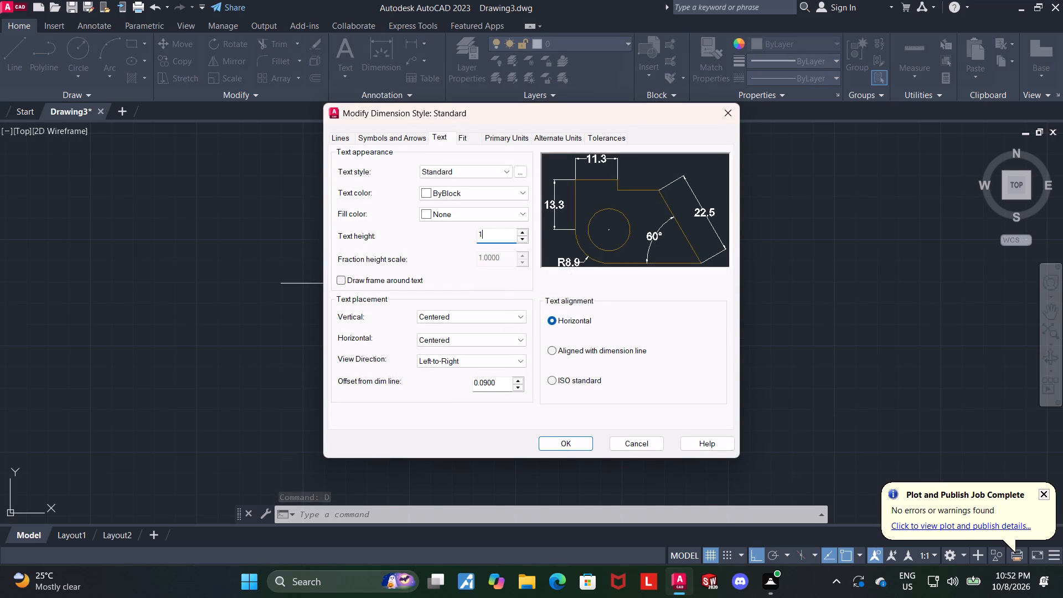
key(Return)
click(390, 137)
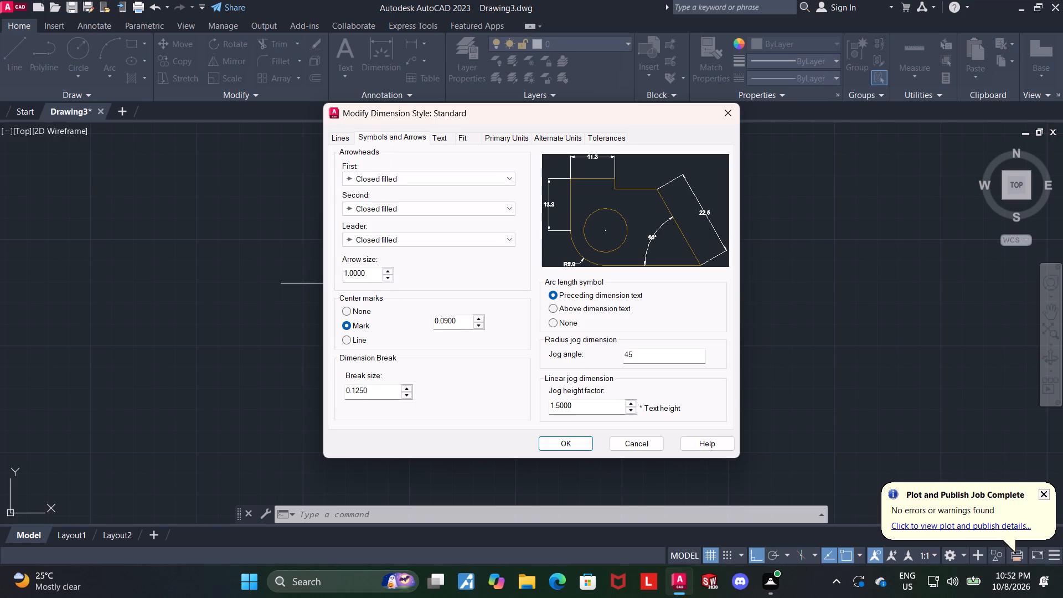
drag(377, 276, 221, 276)
text(0.5)
key(Return)
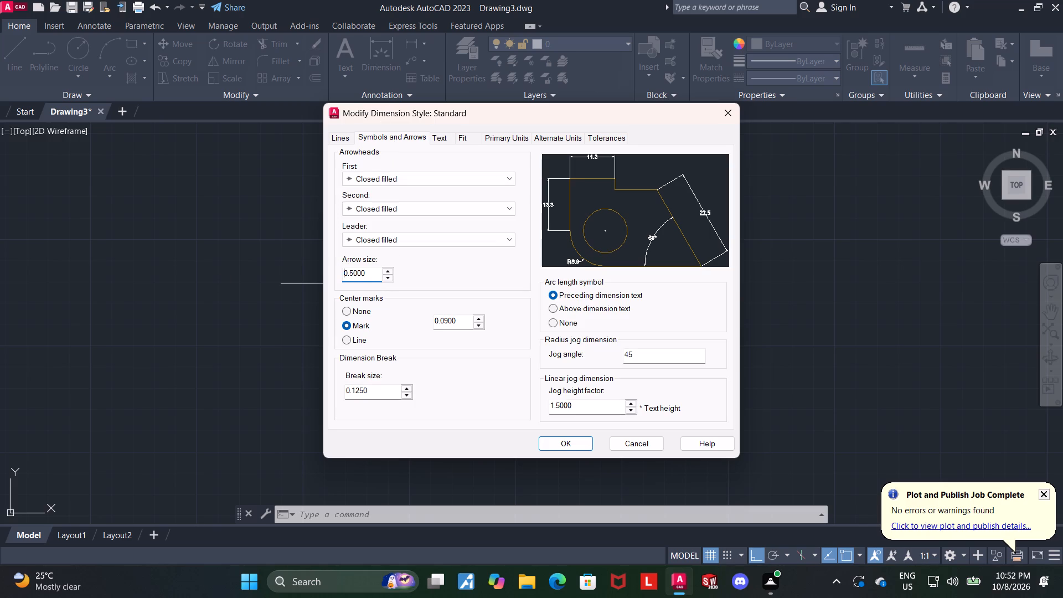
click(565, 434)
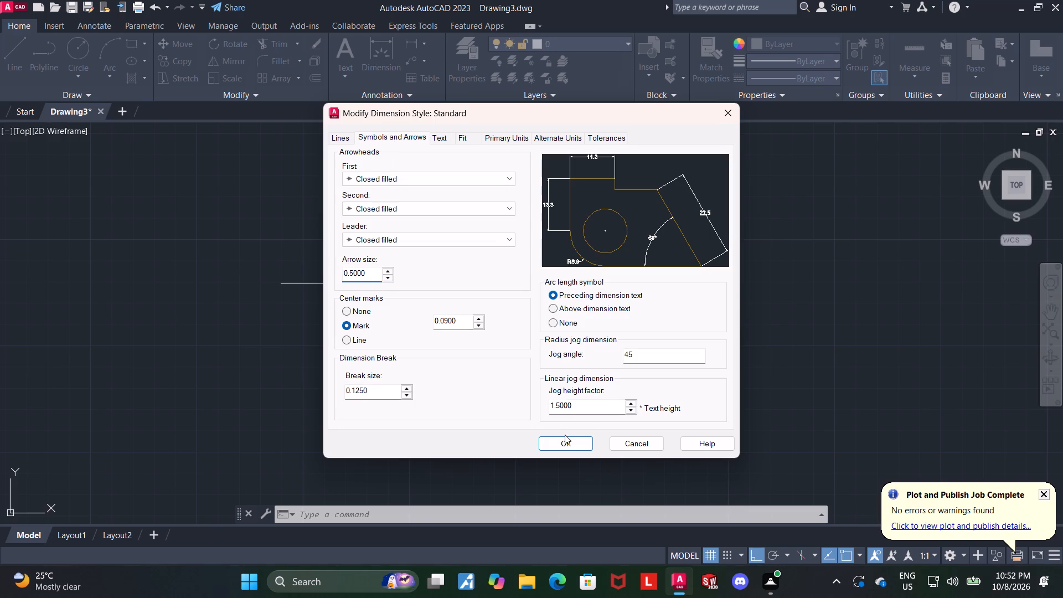
click(566, 441)
click(626, 398)
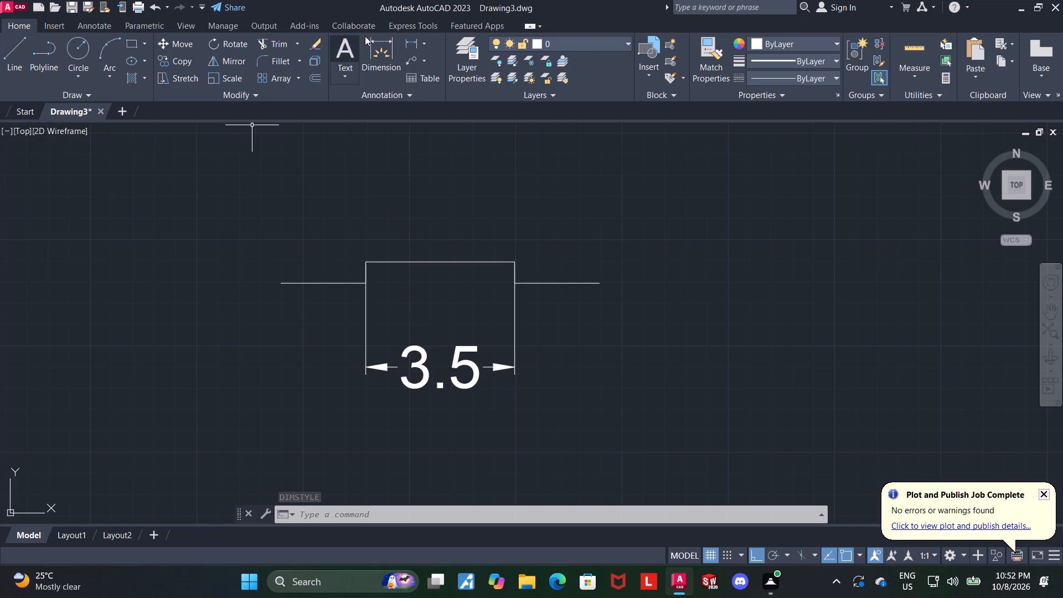
Dimension the height of the profile's right vertical segment between its two endpoints, placing the dimension to the right of the profile.
click(383, 46)
scroll(524, 328, up, 2)
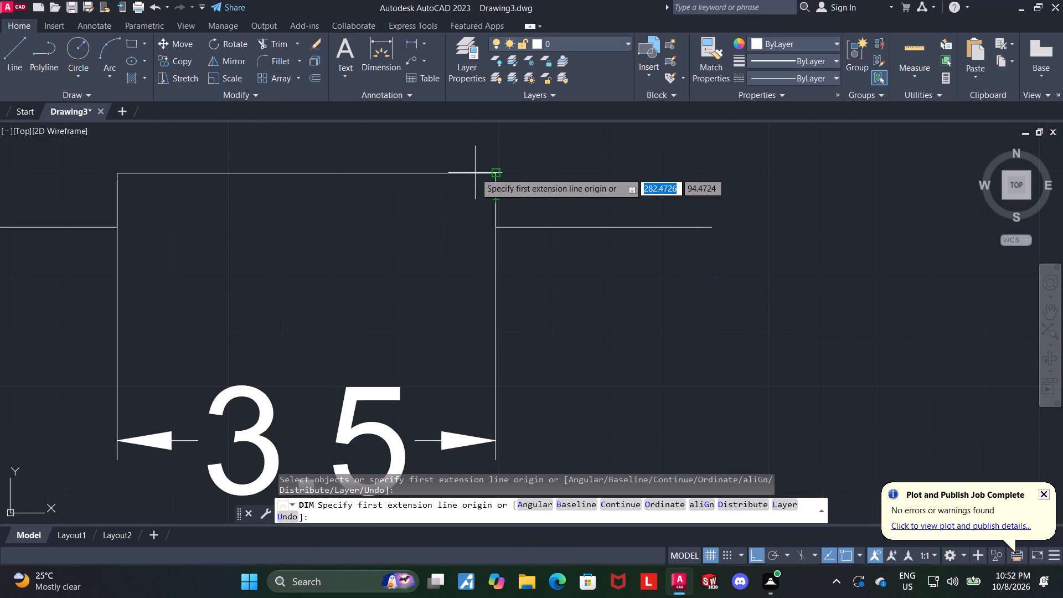
click(496, 173)
click(498, 227)
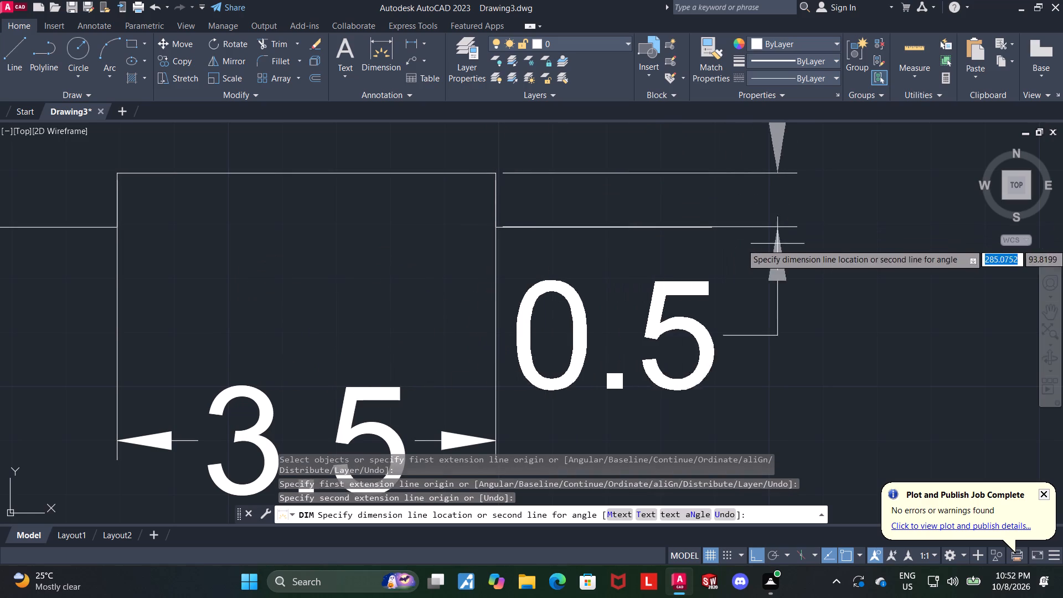
scroll(937, 333, down, 2)
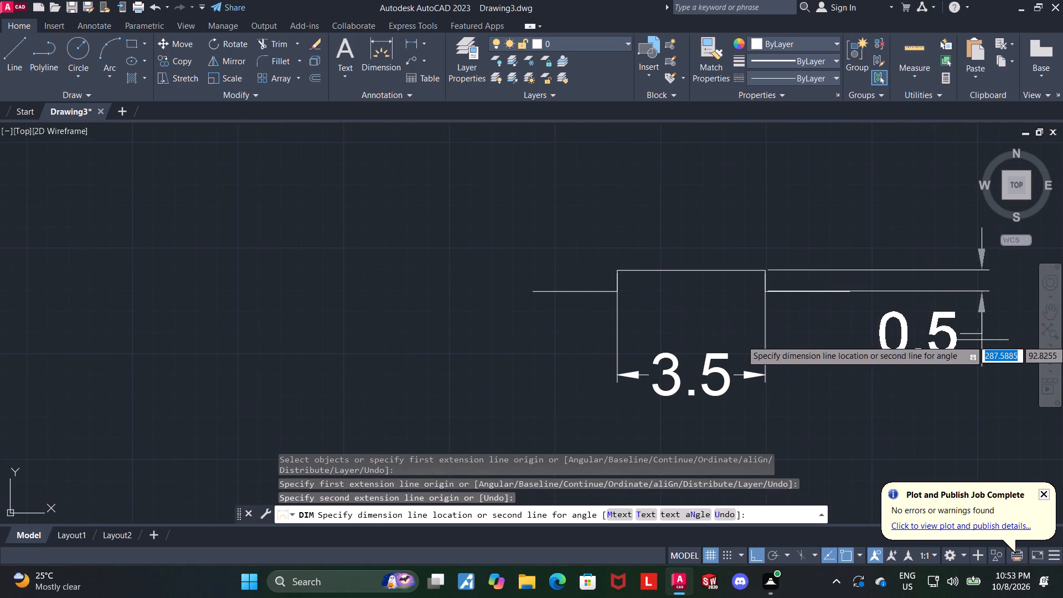
click(982, 340)
key(Escape)
Examine the dimensioned profile and check the drawing units settings without changing them.
scroll(958, 351, down, 1)
scroll(941, 352, up, 1)
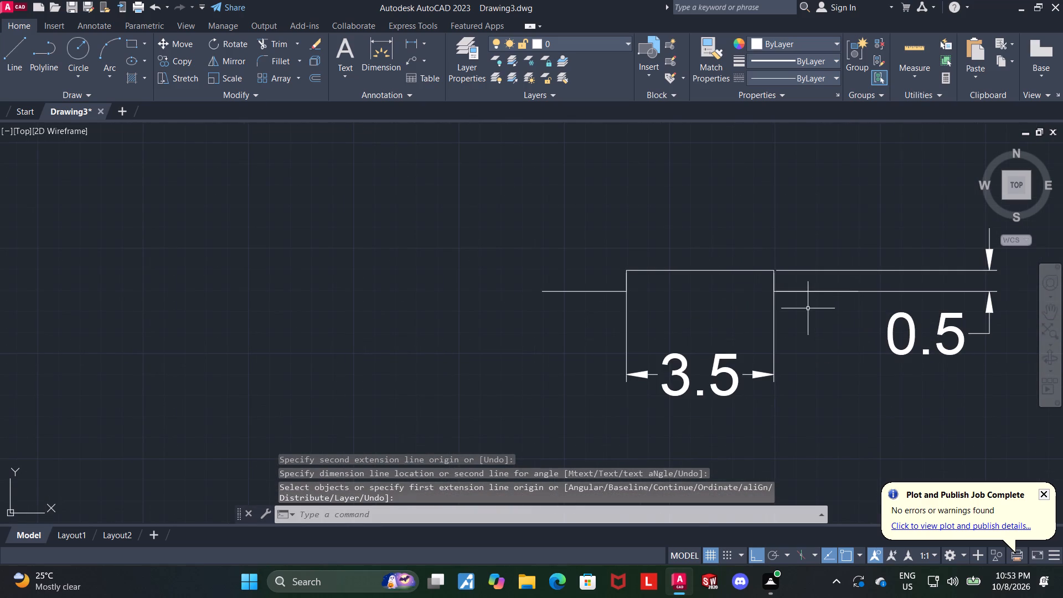
scroll(879, 271, down, 1)
middle_drag(880, 244, 704, 271)
scroll(701, 271, up, 1)
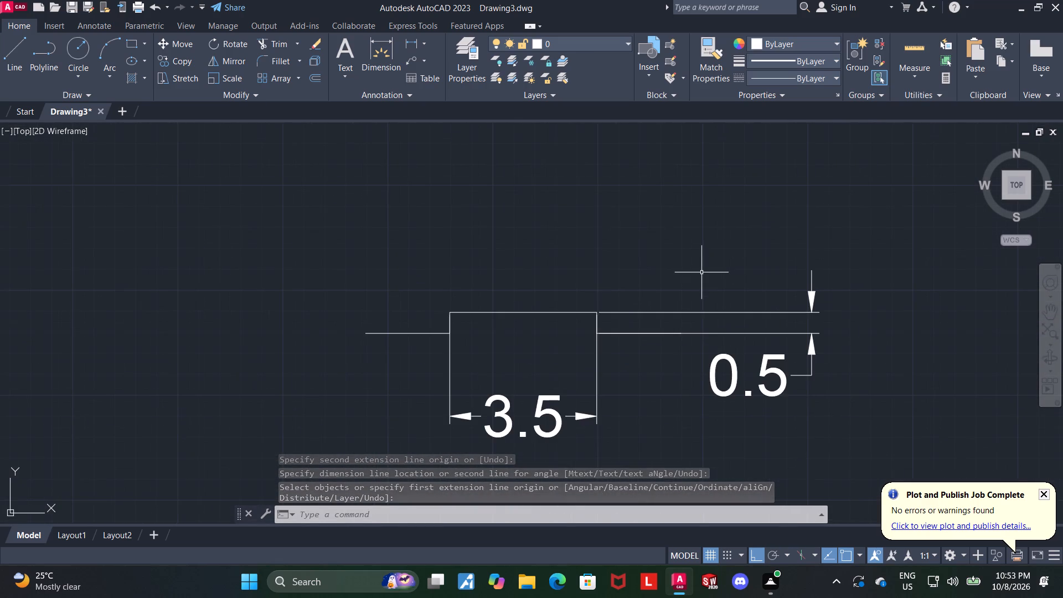
middle_drag(719, 361, 701, 331)
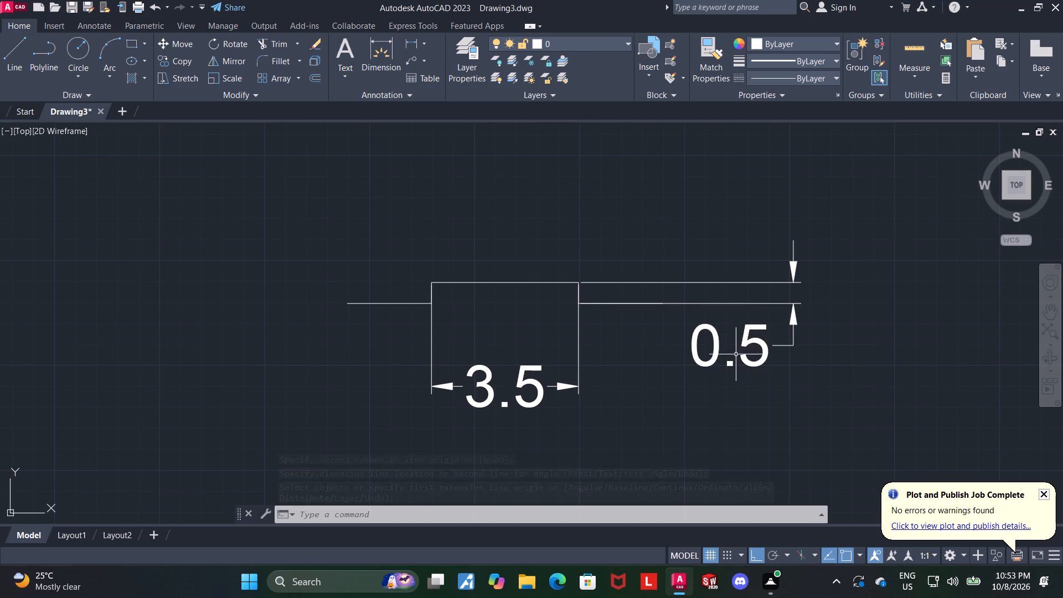
text(units)
key(Return)
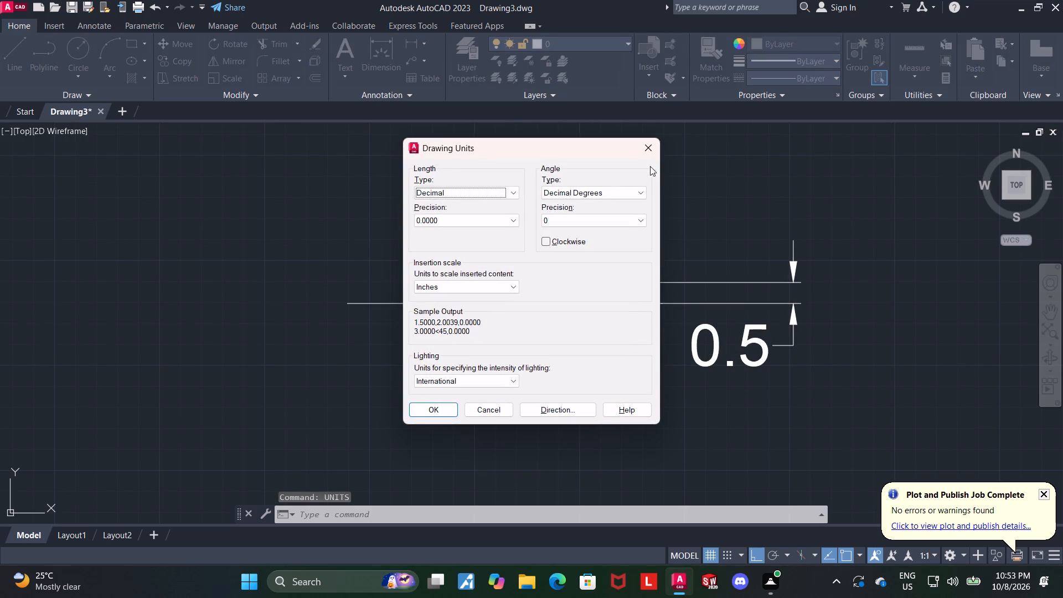
click(648, 145)
key(Escape)
Set the Standard dimension style's arrow size to 0.25 and text height to 0.5, and save the style.
key(d)
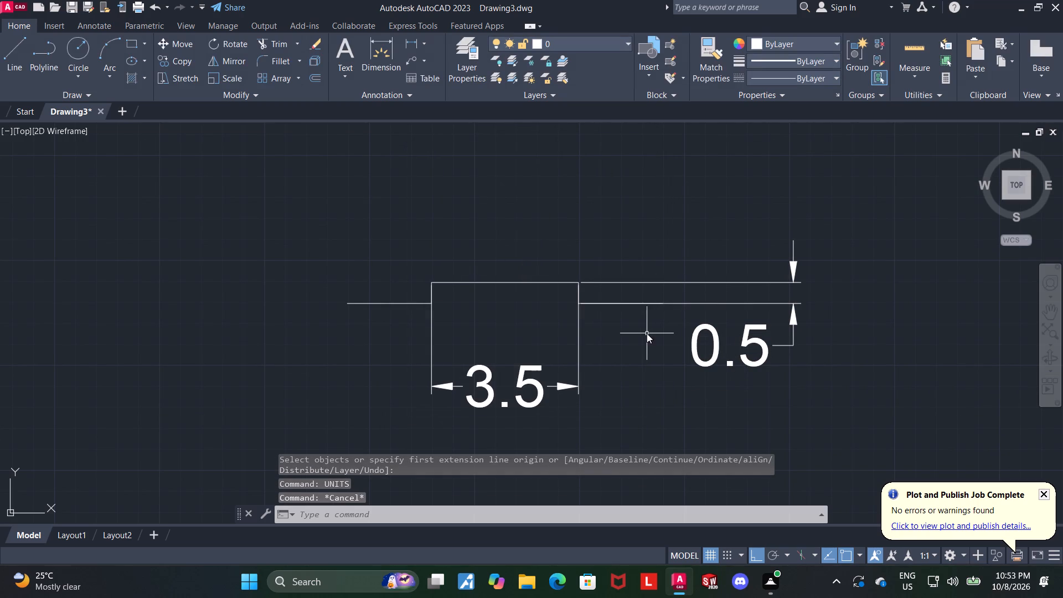
key(Return)
click(682, 256)
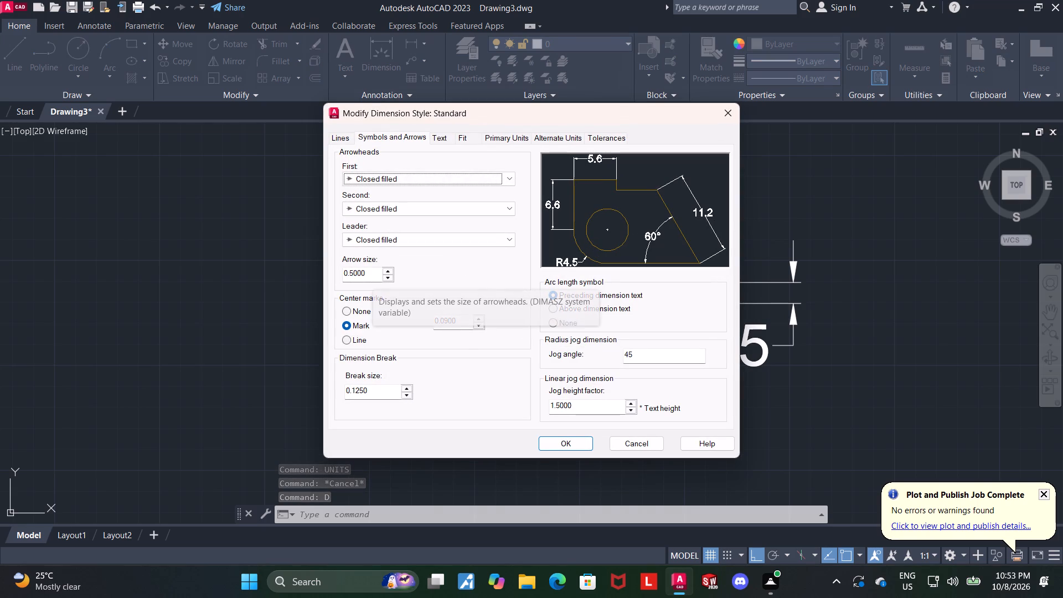
drag(370, 272, 169, 275)
text(0.25)
key(Return)
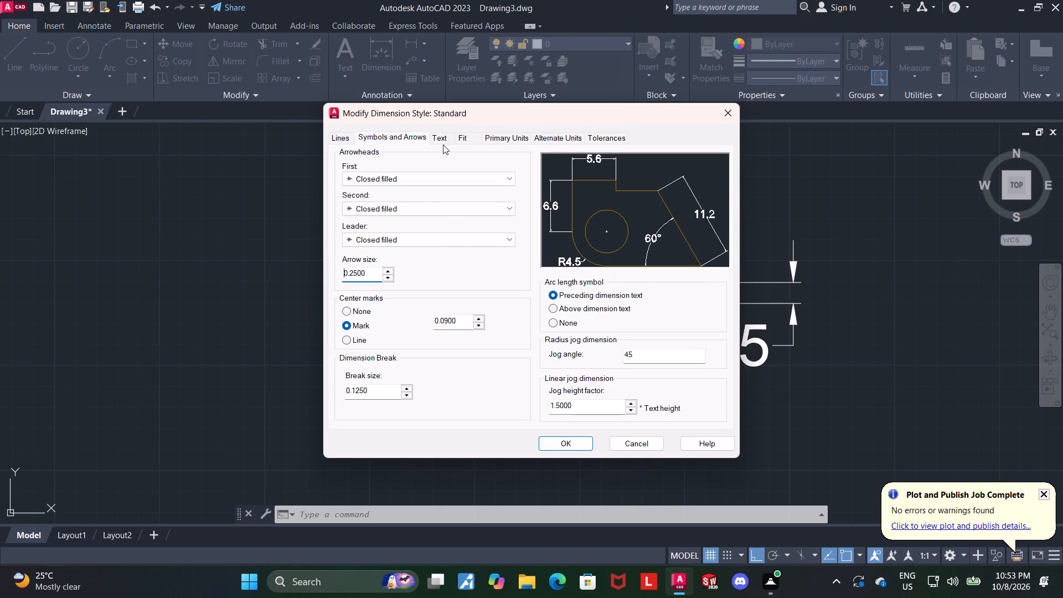
click(440, 137)
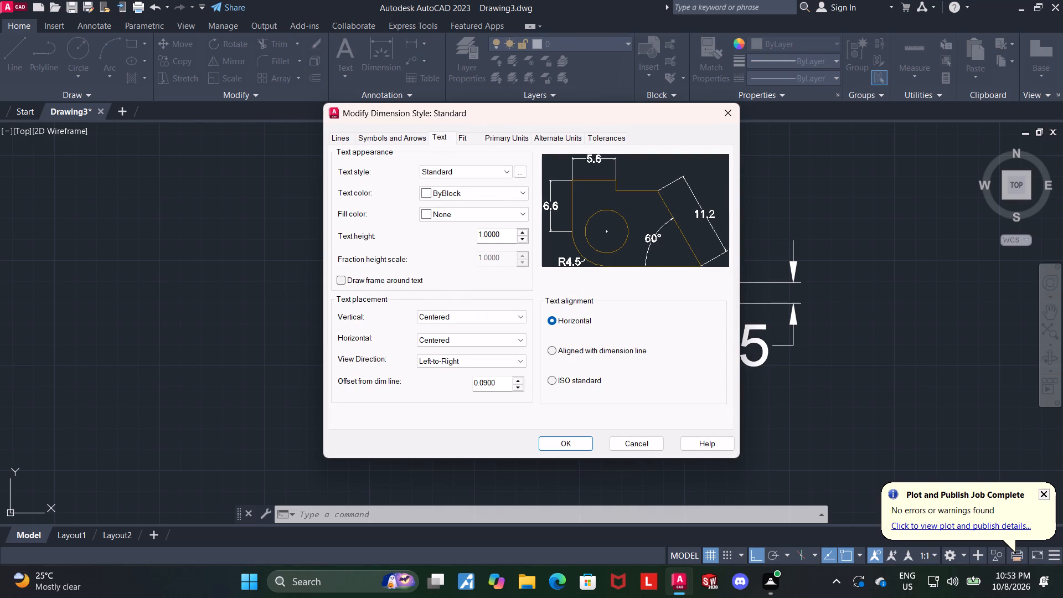
drag(510, 231, 296, 235)
text(0.5)
key(Return)
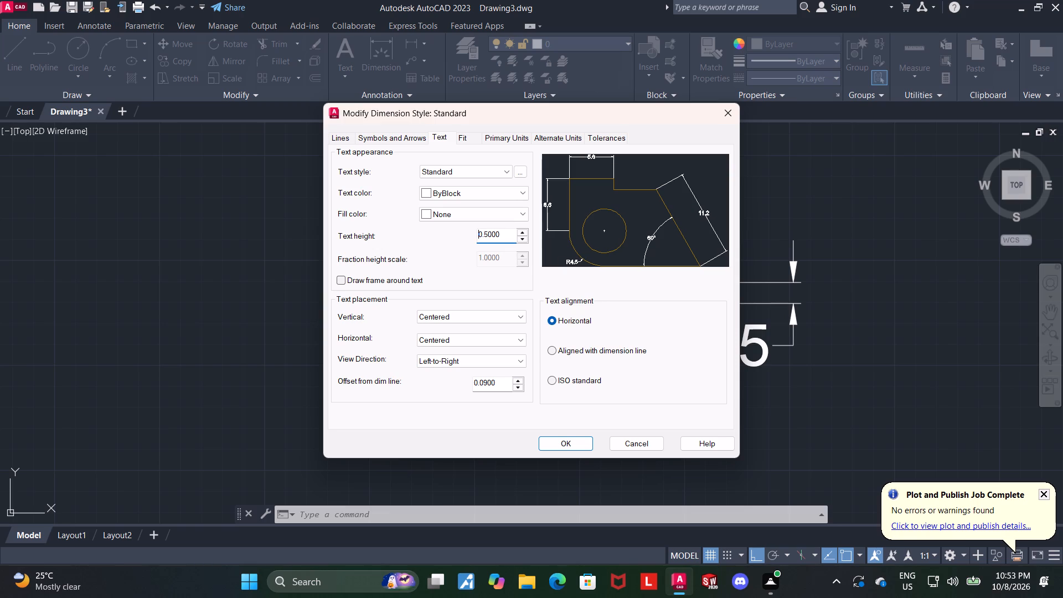
click(559, 445)
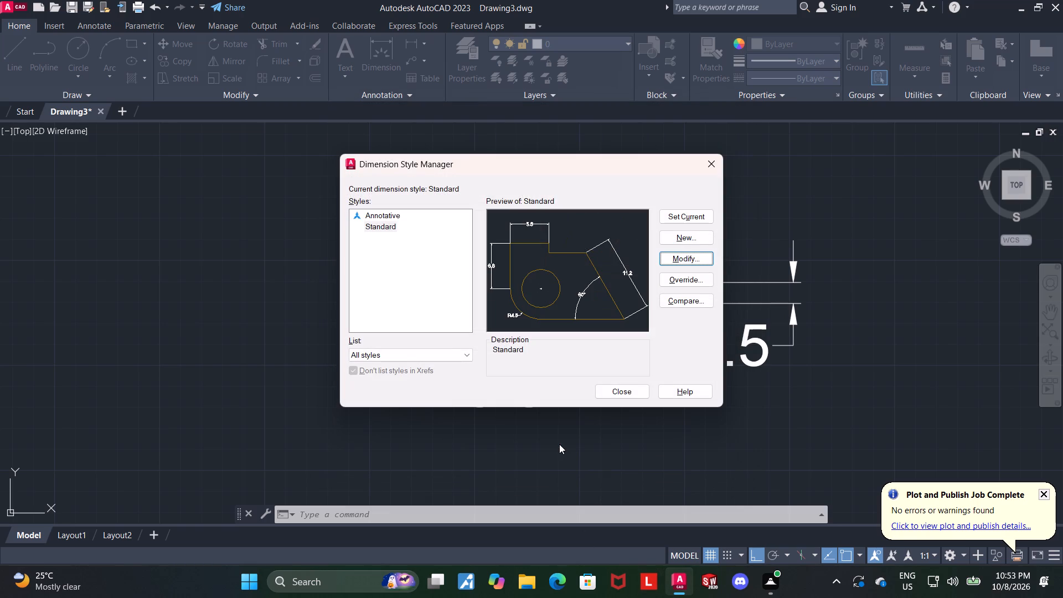
click(621, 391)
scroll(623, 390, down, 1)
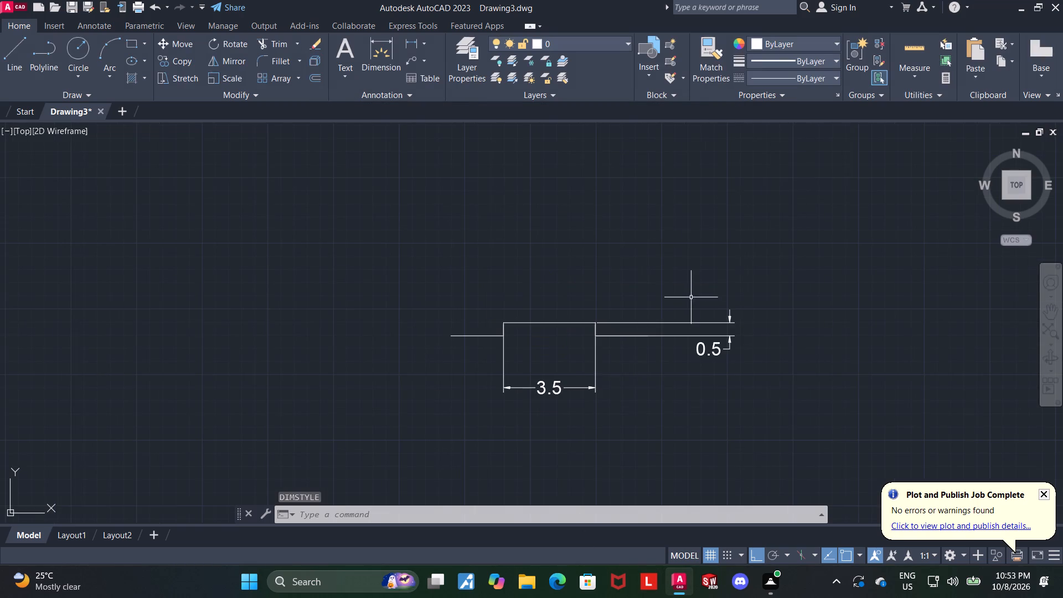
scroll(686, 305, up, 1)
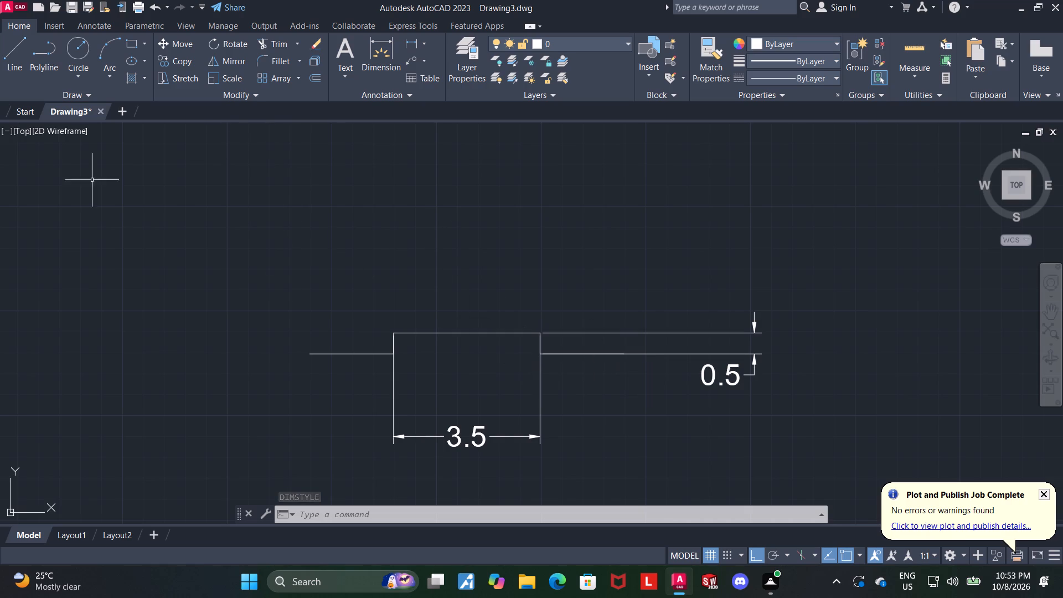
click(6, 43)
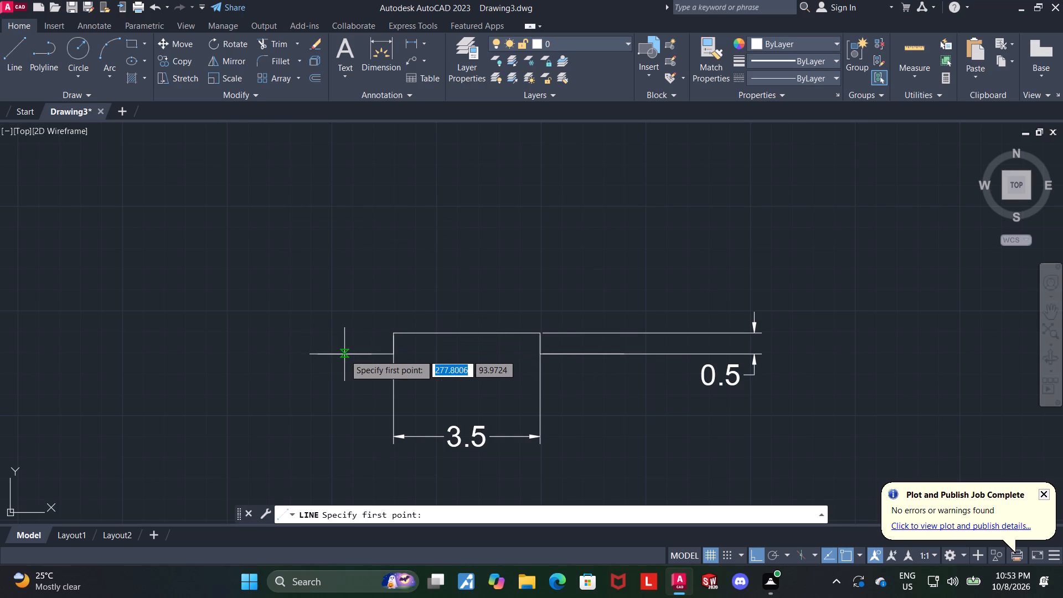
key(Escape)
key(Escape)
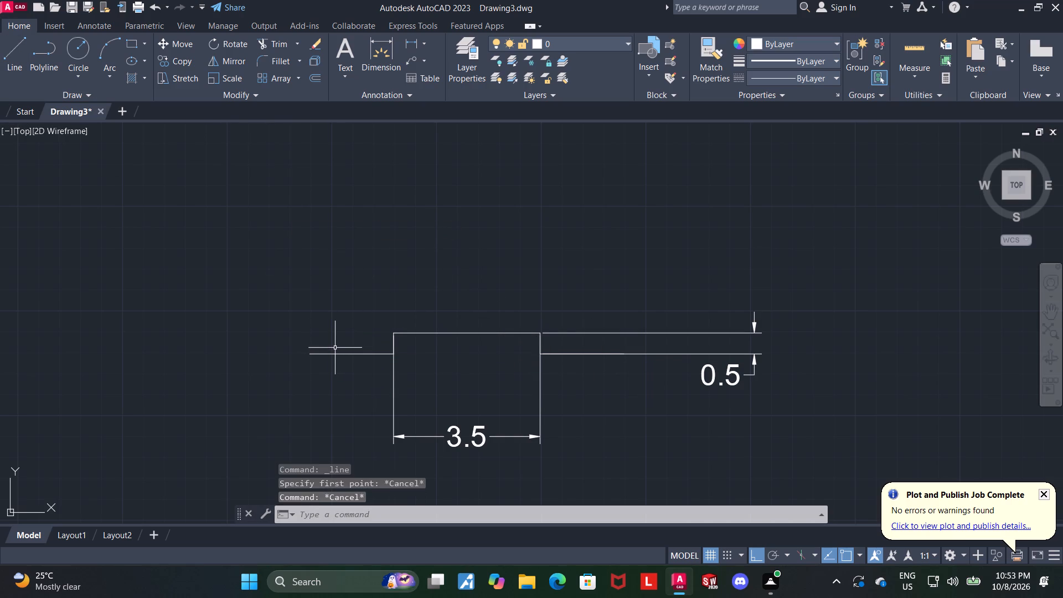
Draw a vertical line 9 units long upward from the left end of the stepped profile.
scroll(334, 347, down, 1)
middle_drag(594, 313, 564, 345)
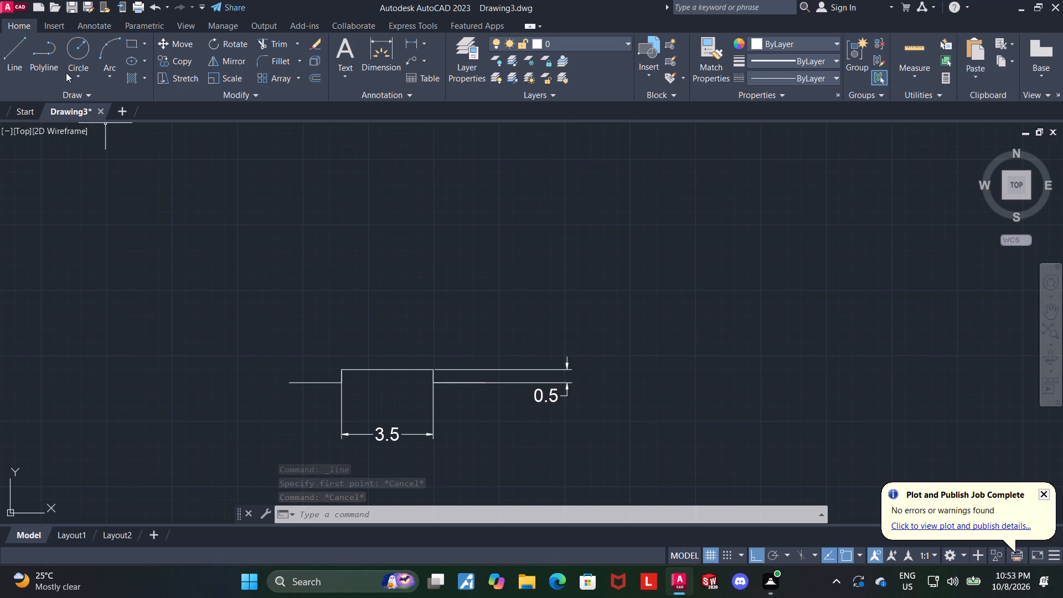
click(24, 48)
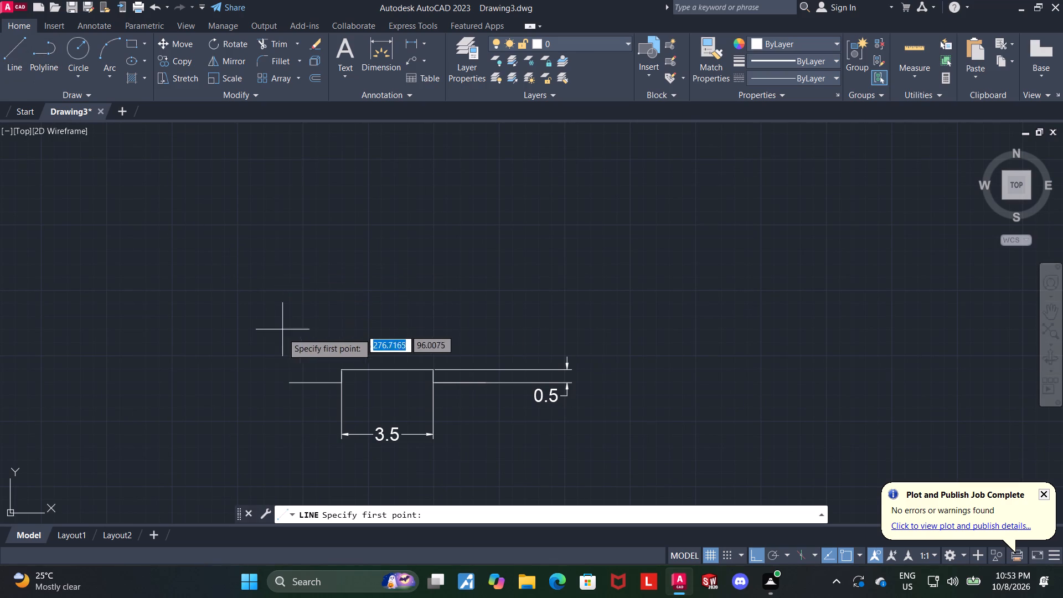
click(289, 383)
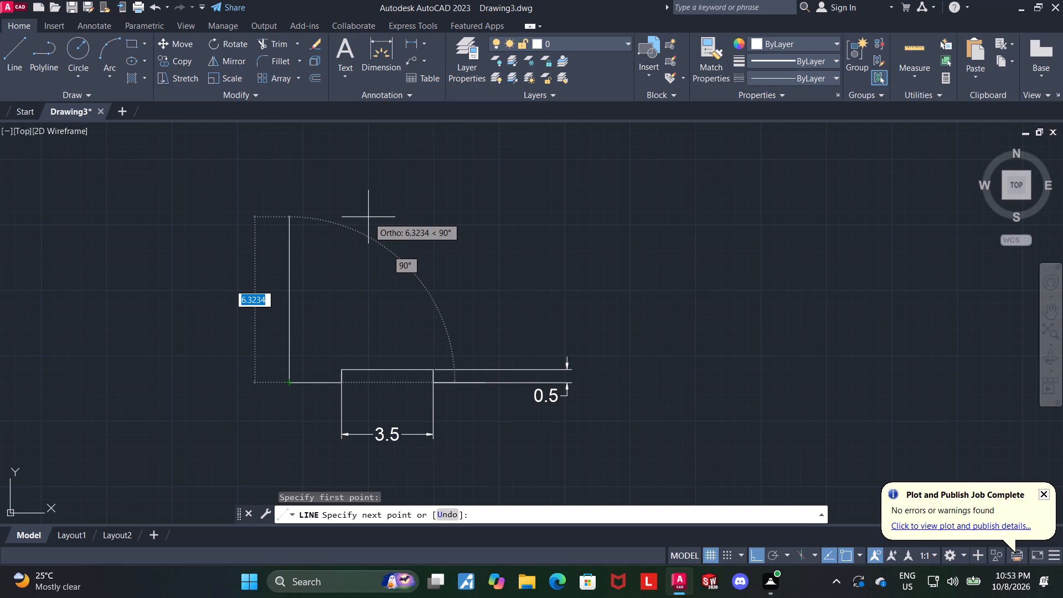
key(9)
key(Return)
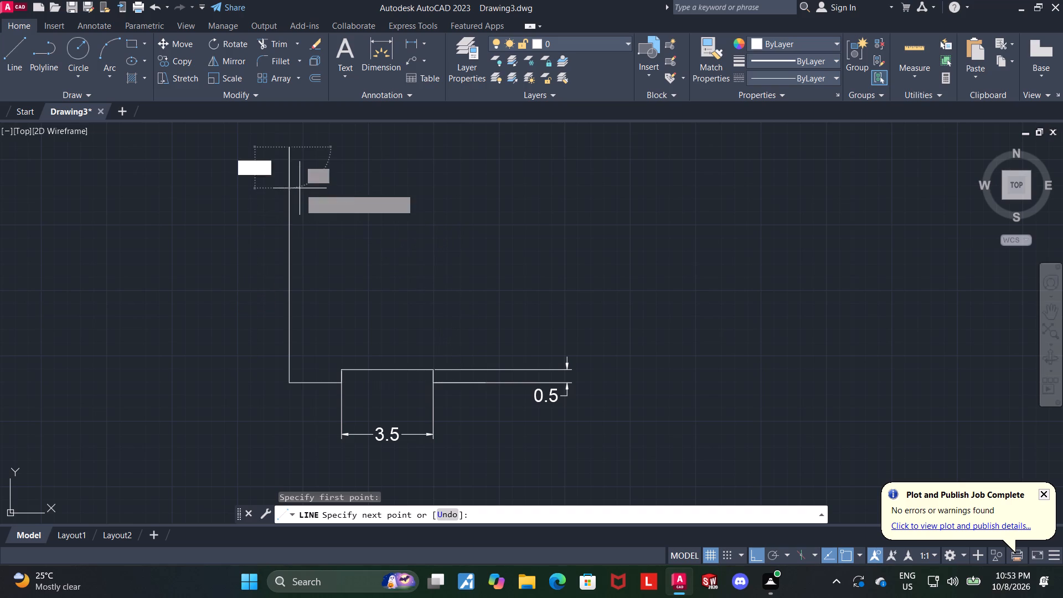
key(Escape)
key(Escape)
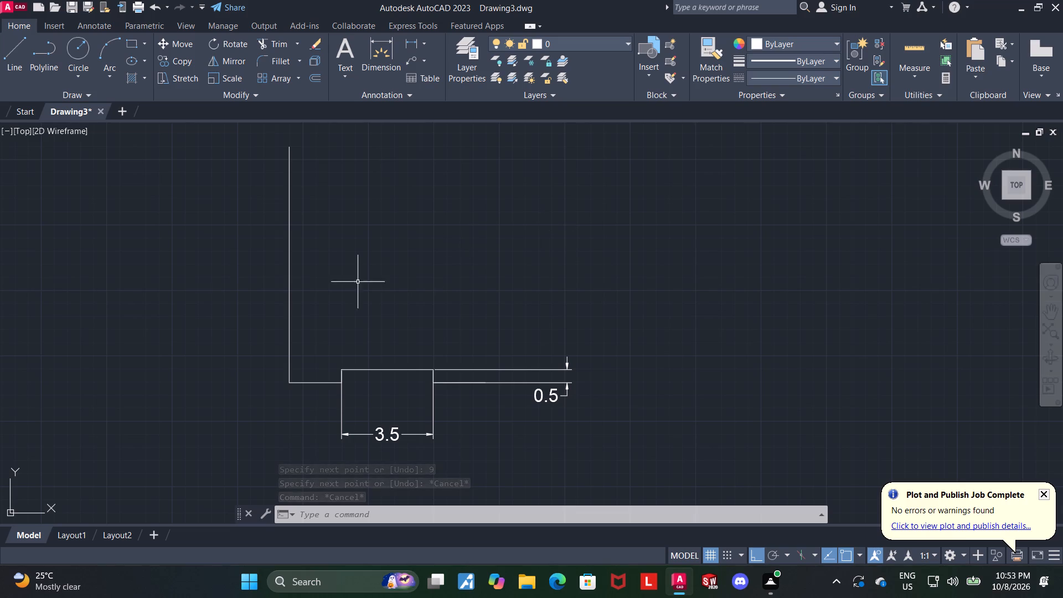
Draw a circle of radius 1 centred on the midpoint of the left vertical line.
click(75, 49)
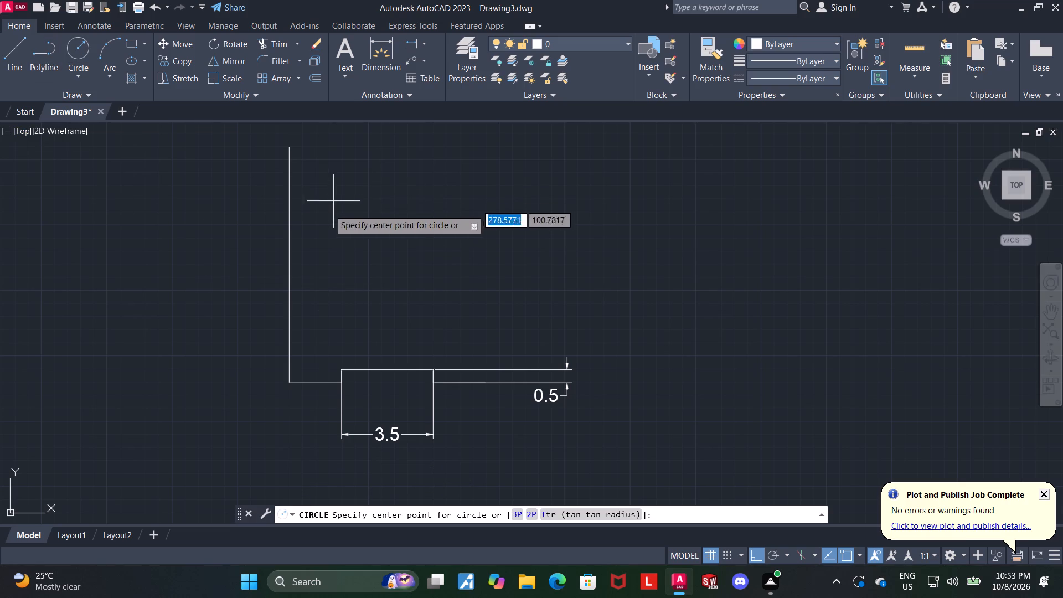
click(291, 261)
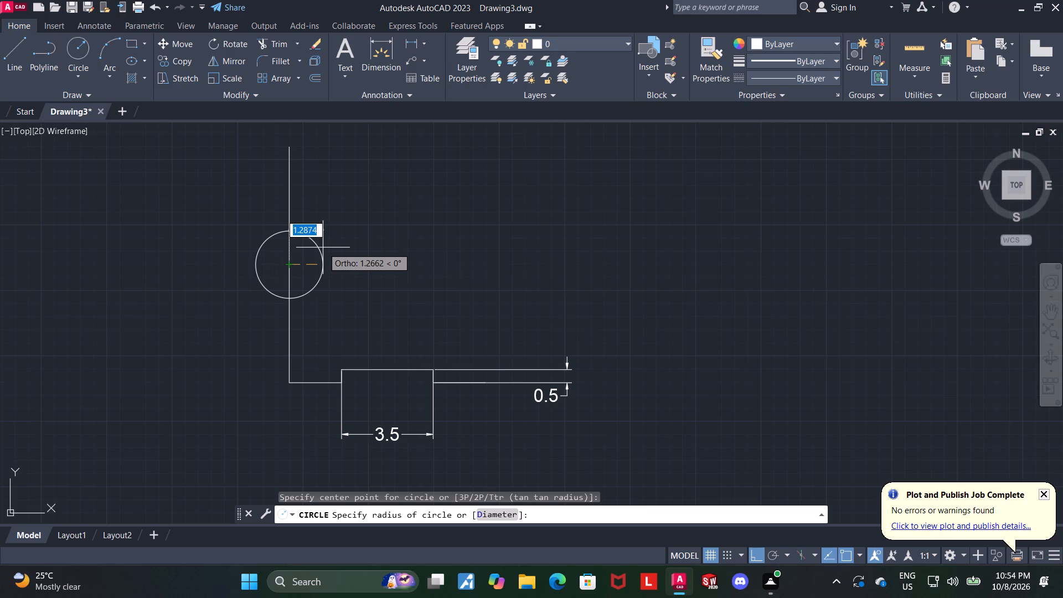
key(1)
key(Return)
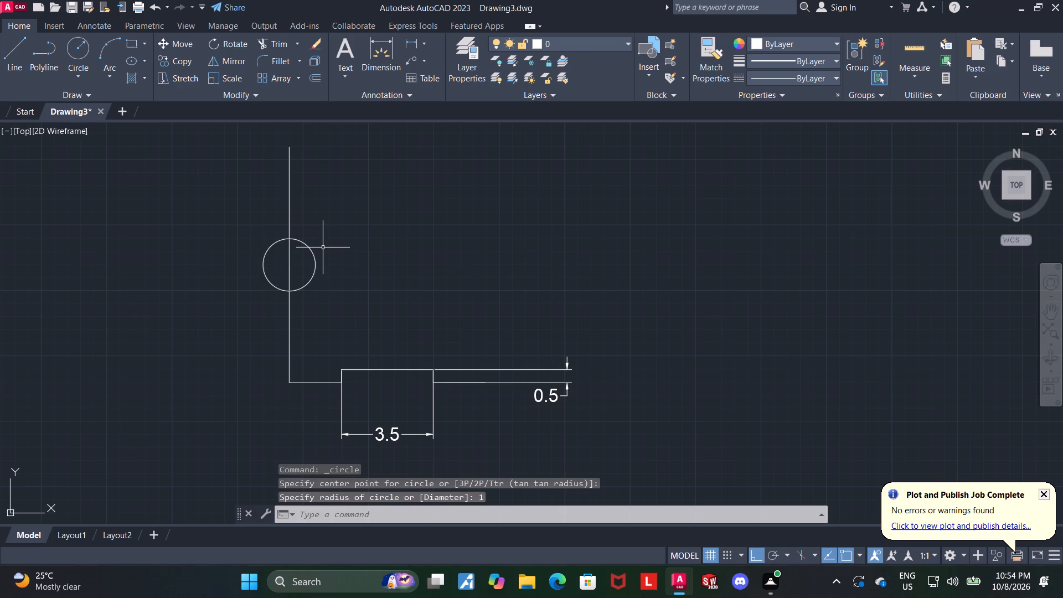
key(Escape)
key(Escape)
Trim the circle's outer left half and the line portion inside it to form an inward semicircular notch.
click(277, 46)
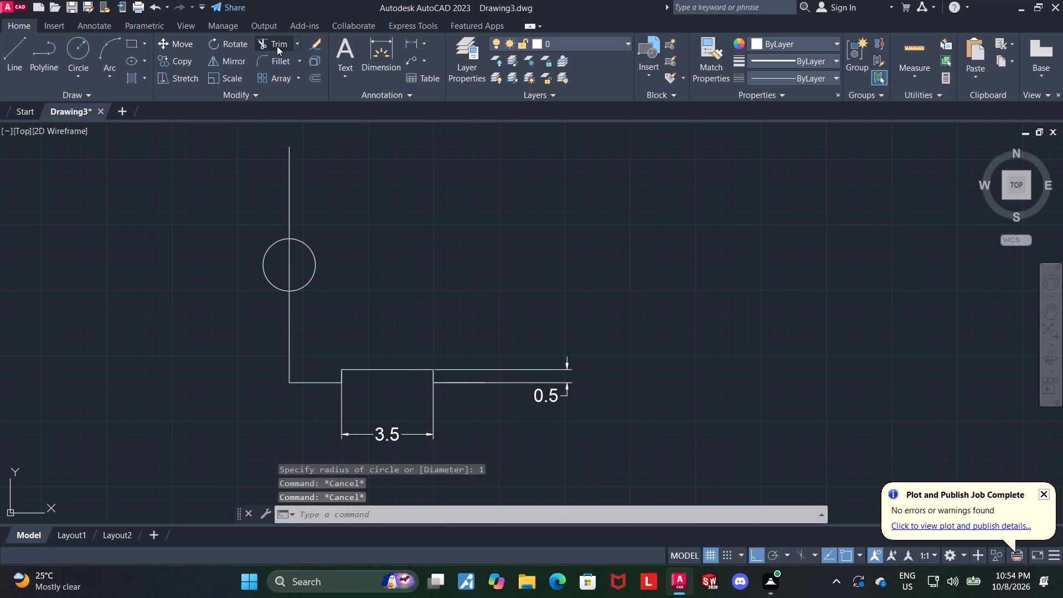
click(285, 267)
drag(275, 264, 249, 258)
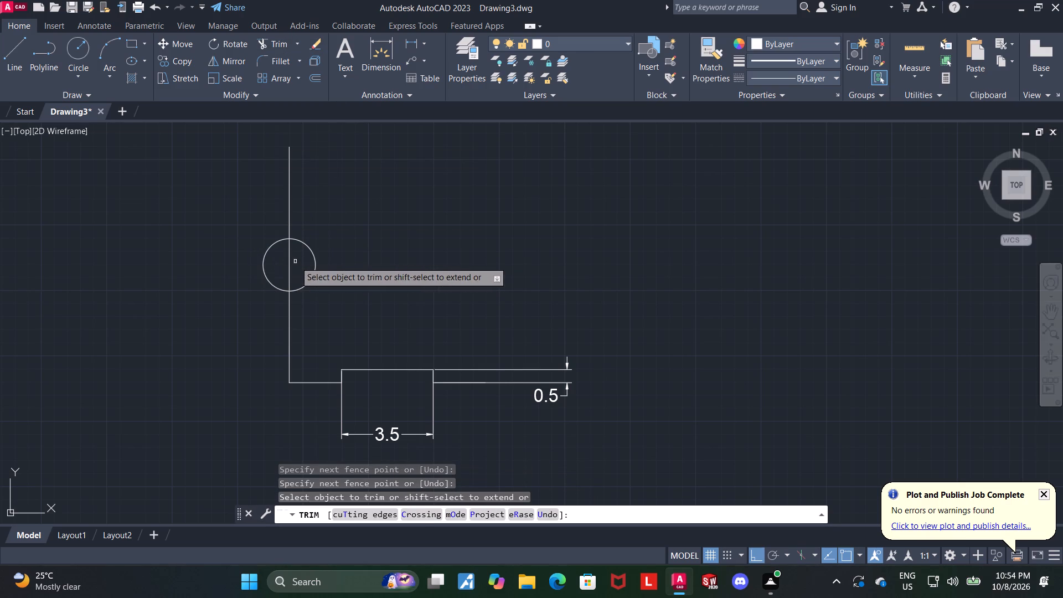
drag(272, 261, 173, 252)
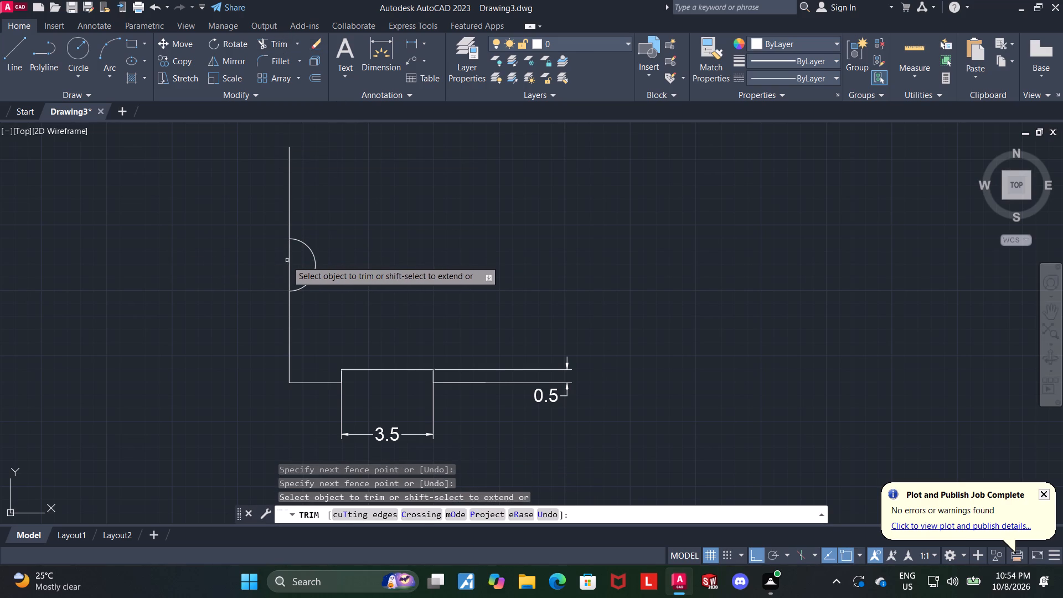
click(287, 260)
click(292, 260)
key(Escape)
key(Escape)
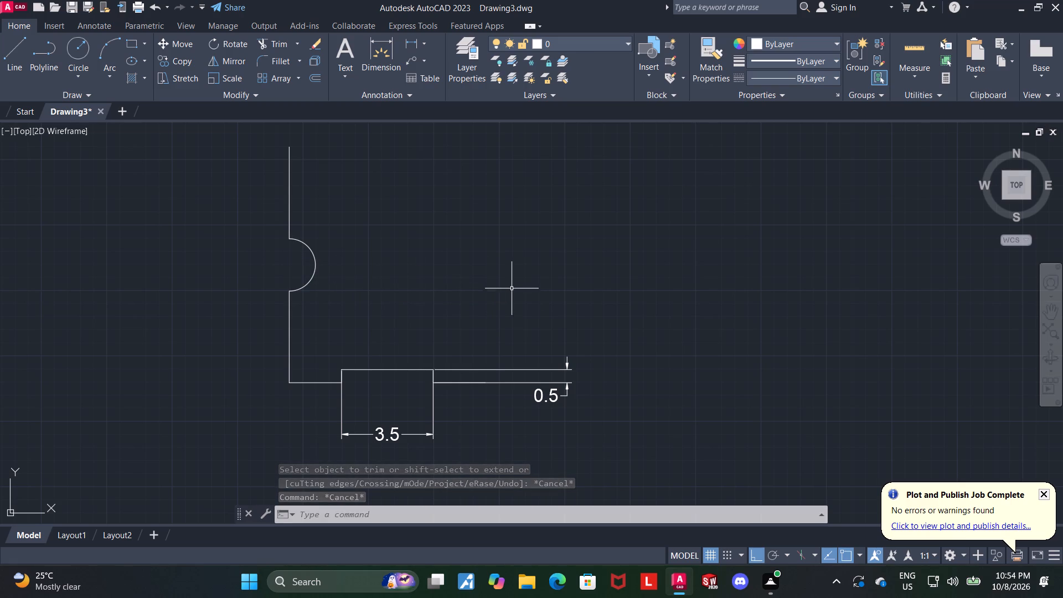
Draw a vertical line 9 units long upward from the right end of the stepped profile.
click(9, 61)
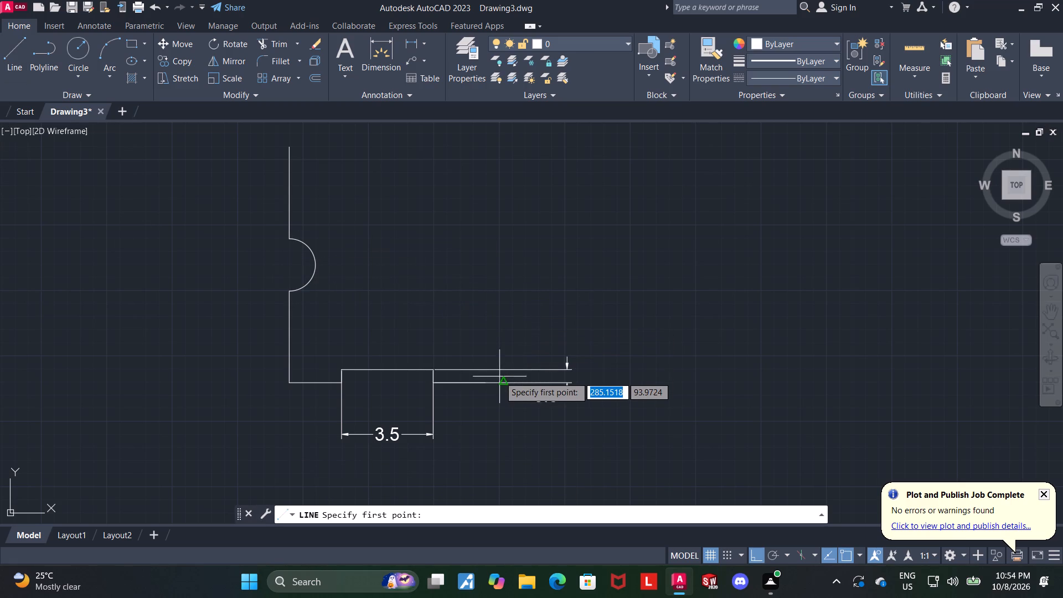
scroll(501, 382, up, 2)
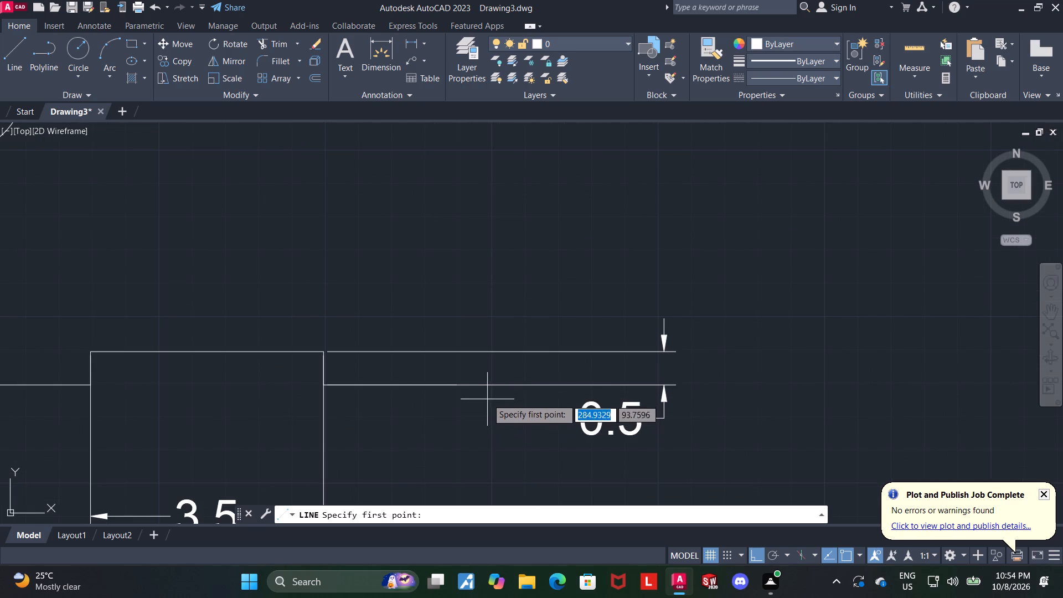
click(454, 385)
scroll(455, 385, down, 2)
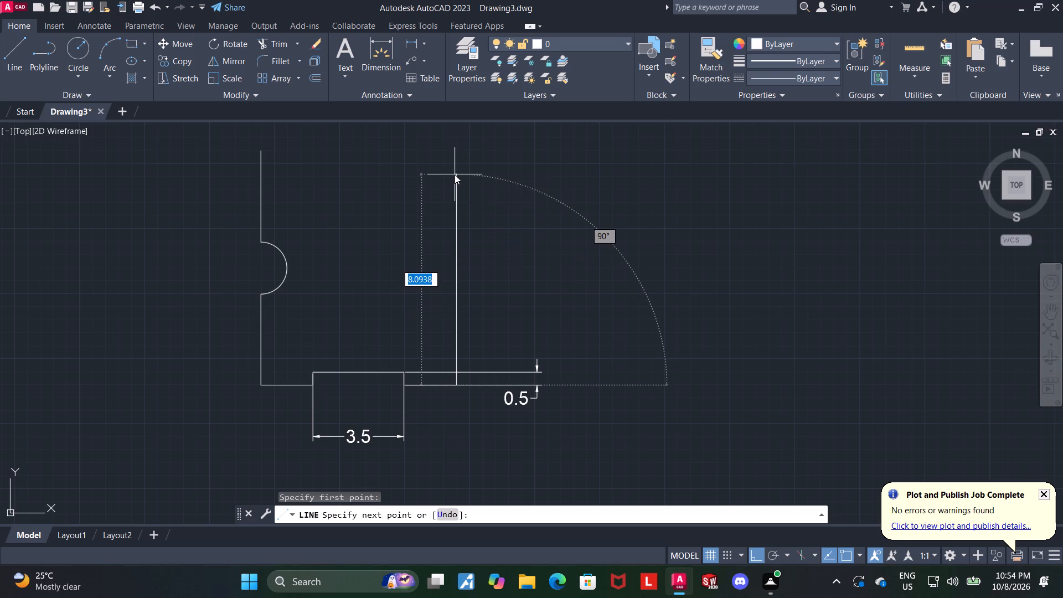
key(9)
key(Return)
key(Escape)
key(Escape)
key(Escape)
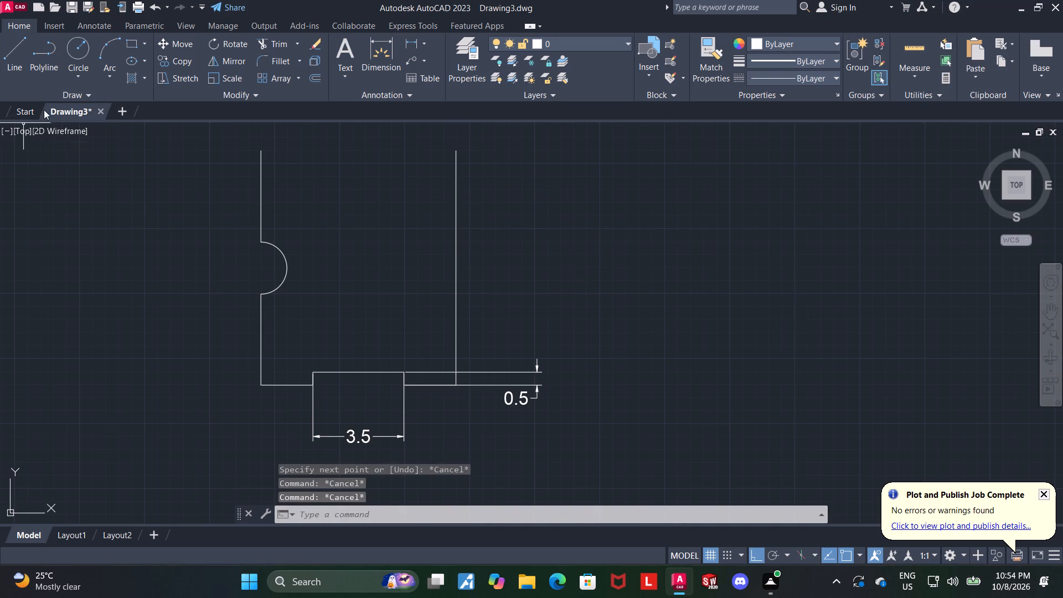
Draw a circle of radius 1 centred on the midpoint of the right vertical line.
click(71, 49)
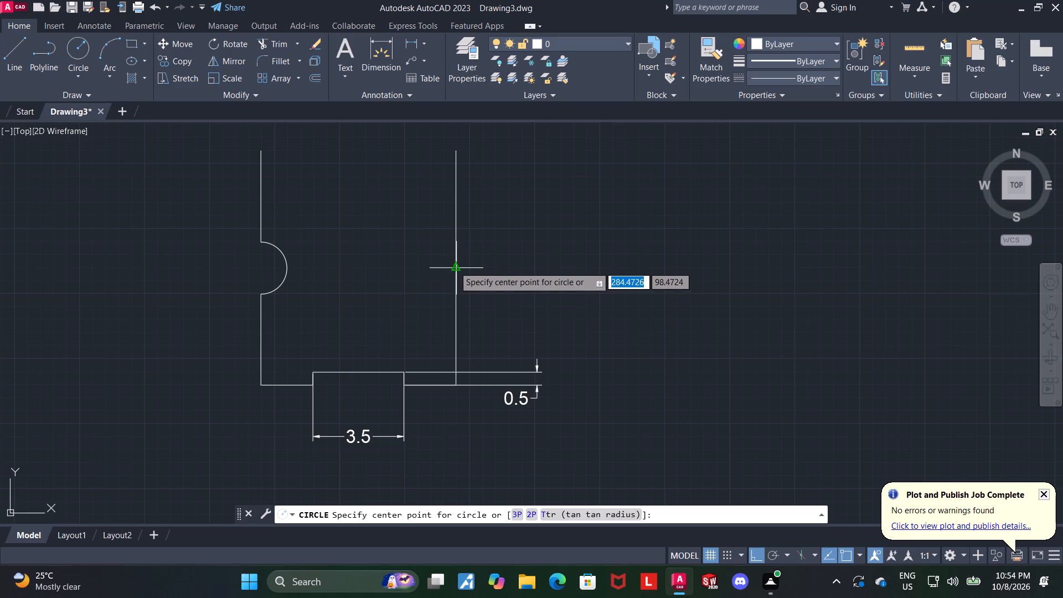
click(454, 266)
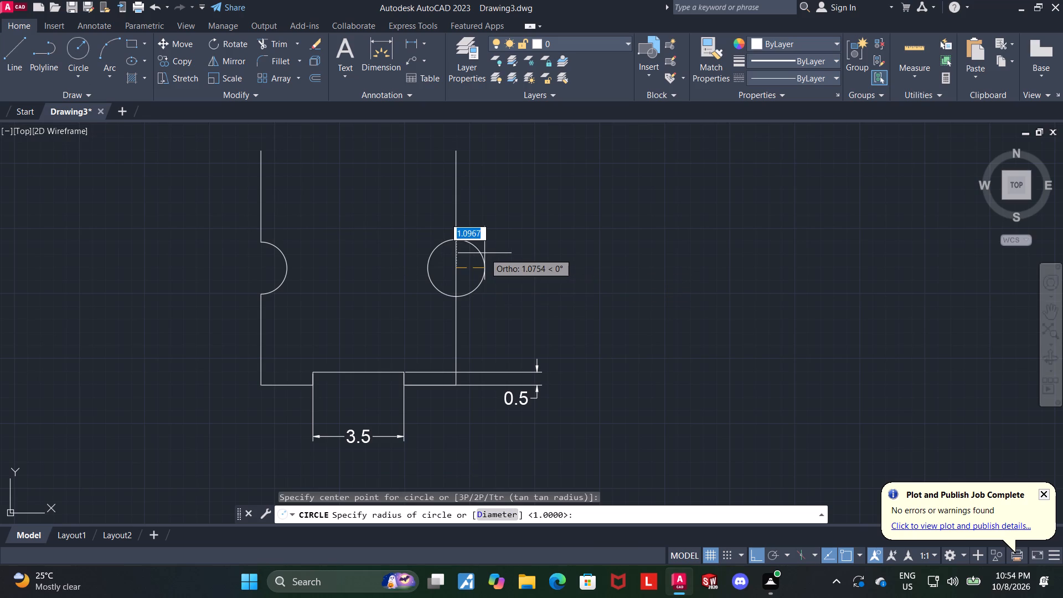
key(1)
key(Return)
key(Escape)
key(Escape)
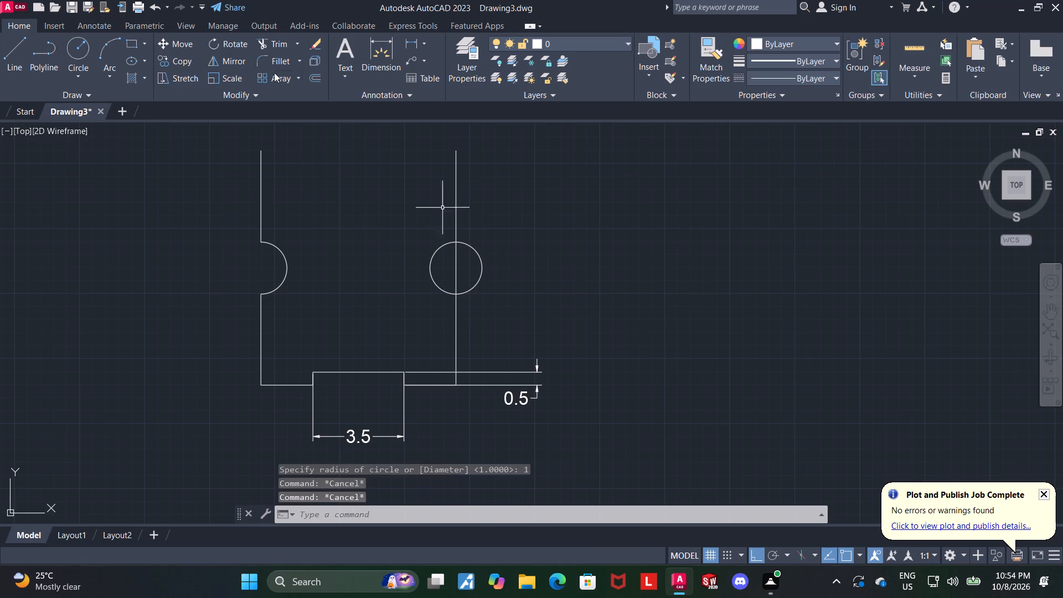
Trim the right circle's outer half and the line portion inside it to form a matching inward notch.
click(264, 43)
scroll(484, 249, up, 1)
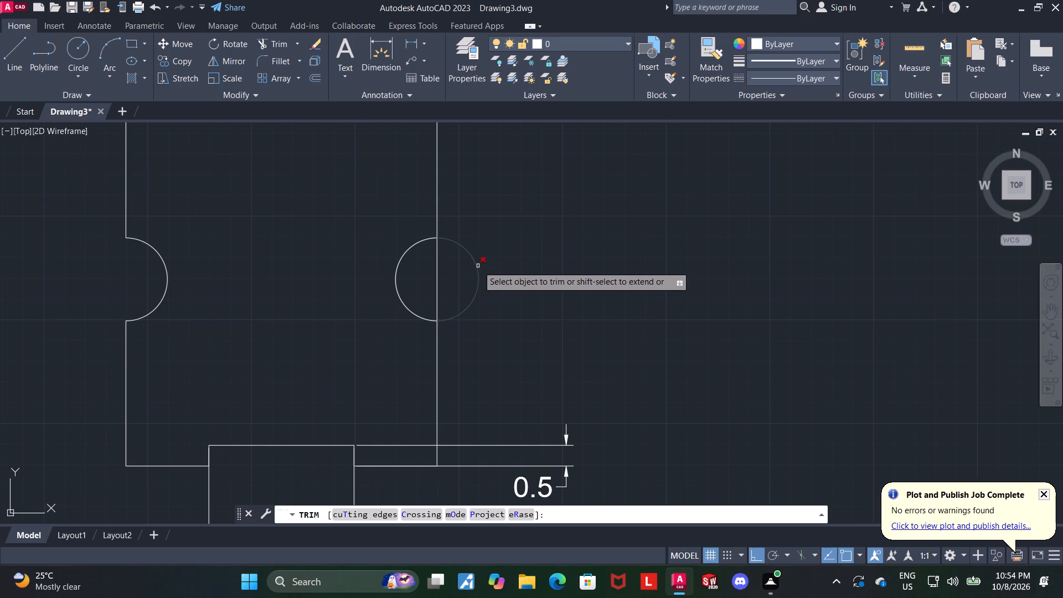
click(479, 264)
click(471, 269)
click(436, 271)
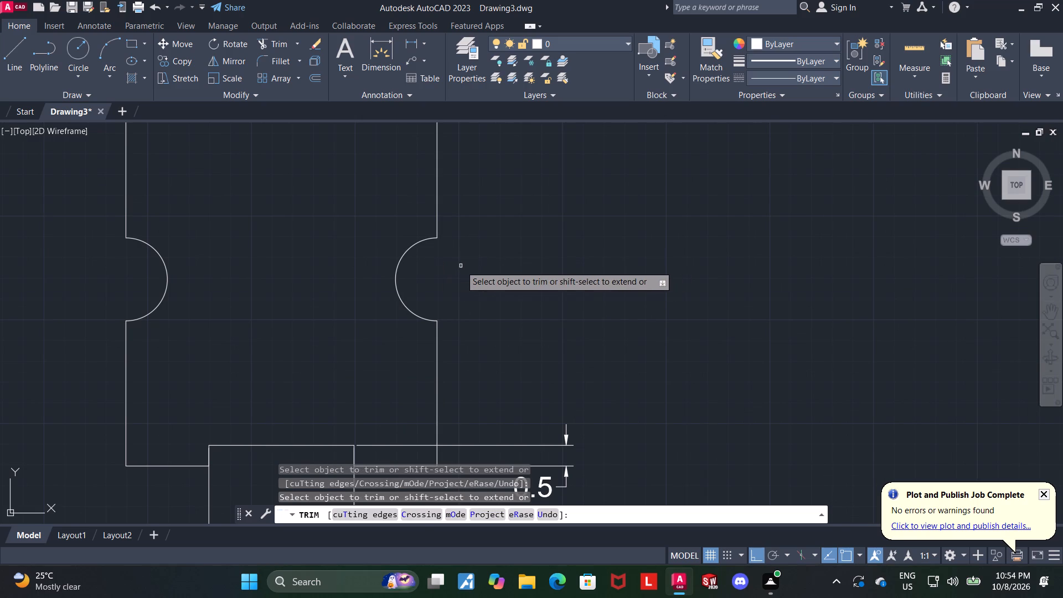
scroll(468, 265, down, 1)
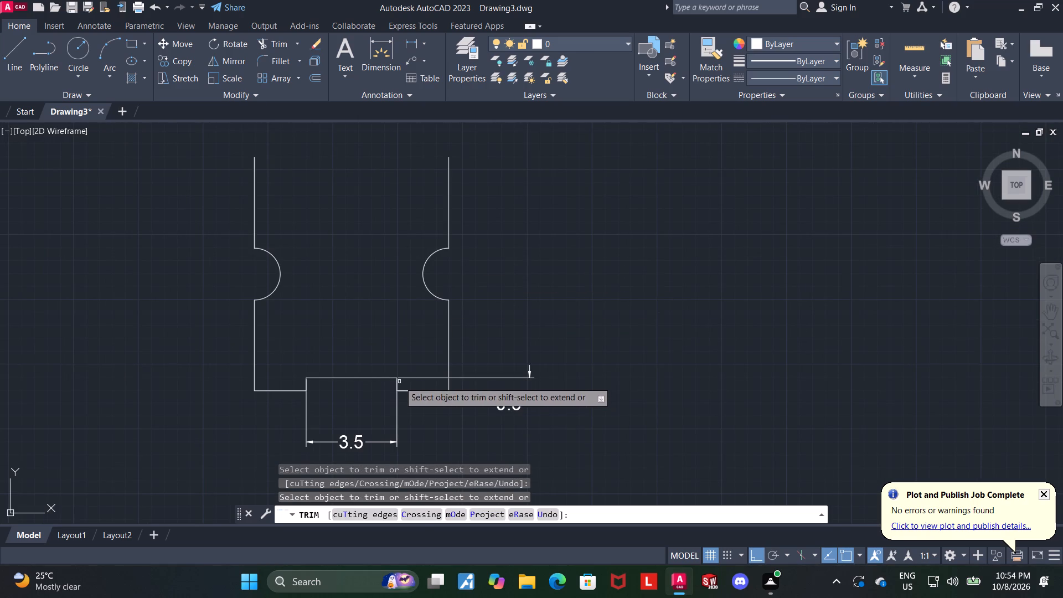
scroll(381, 365, up, 1)
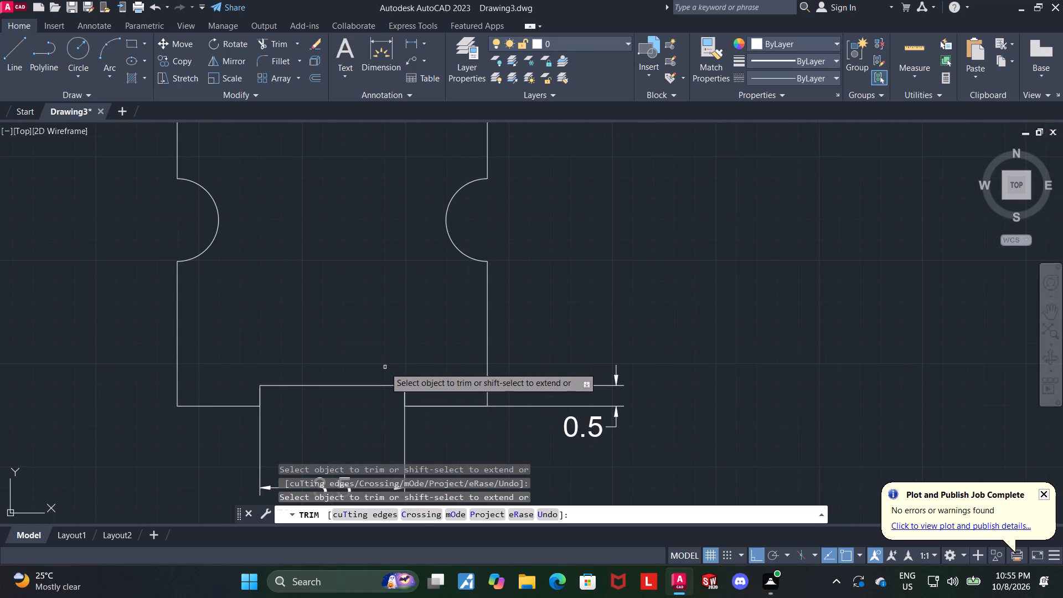
key(Escape)
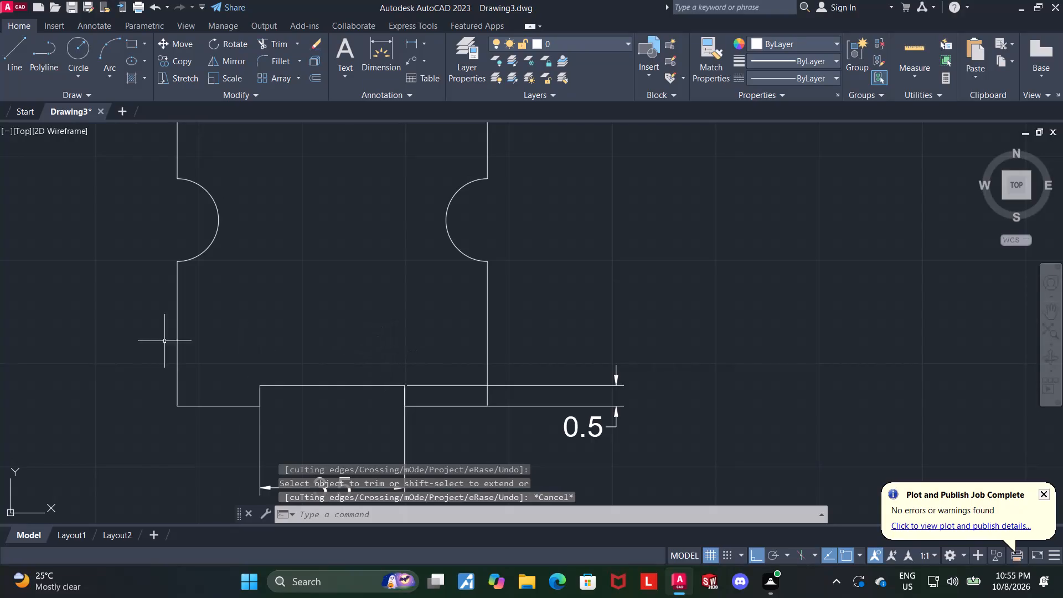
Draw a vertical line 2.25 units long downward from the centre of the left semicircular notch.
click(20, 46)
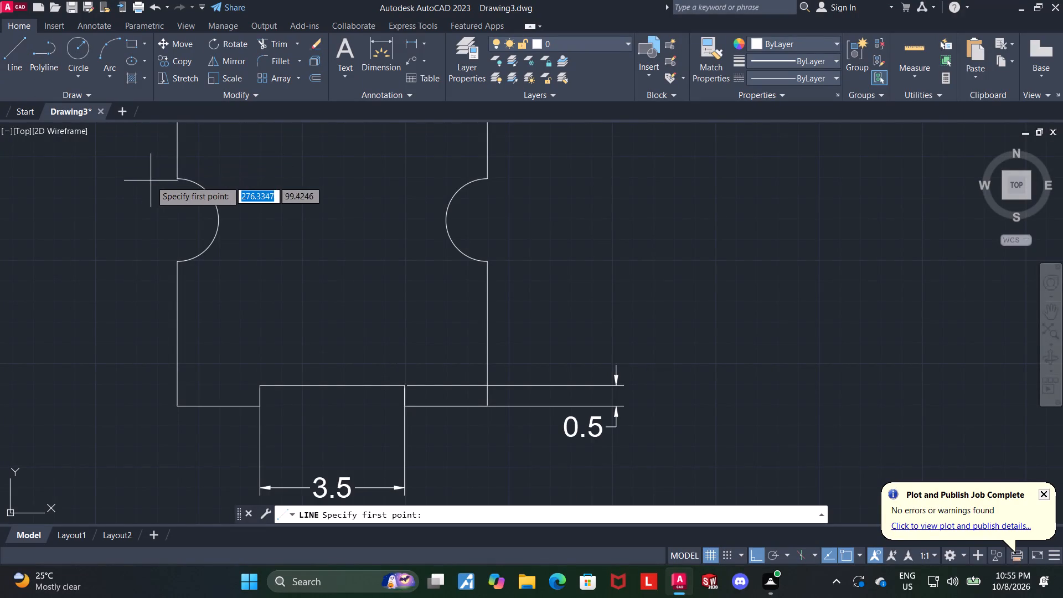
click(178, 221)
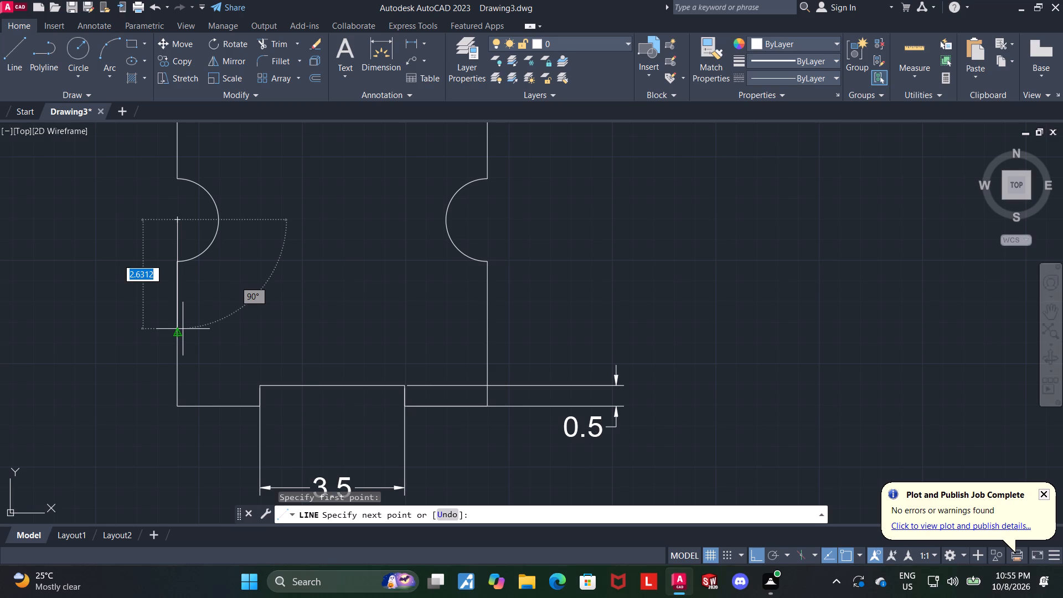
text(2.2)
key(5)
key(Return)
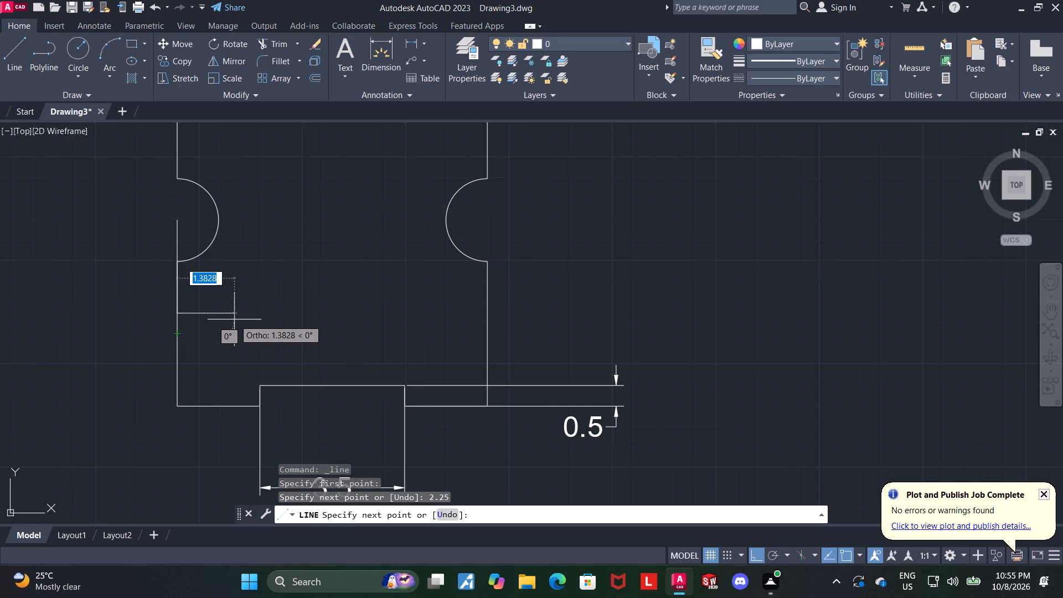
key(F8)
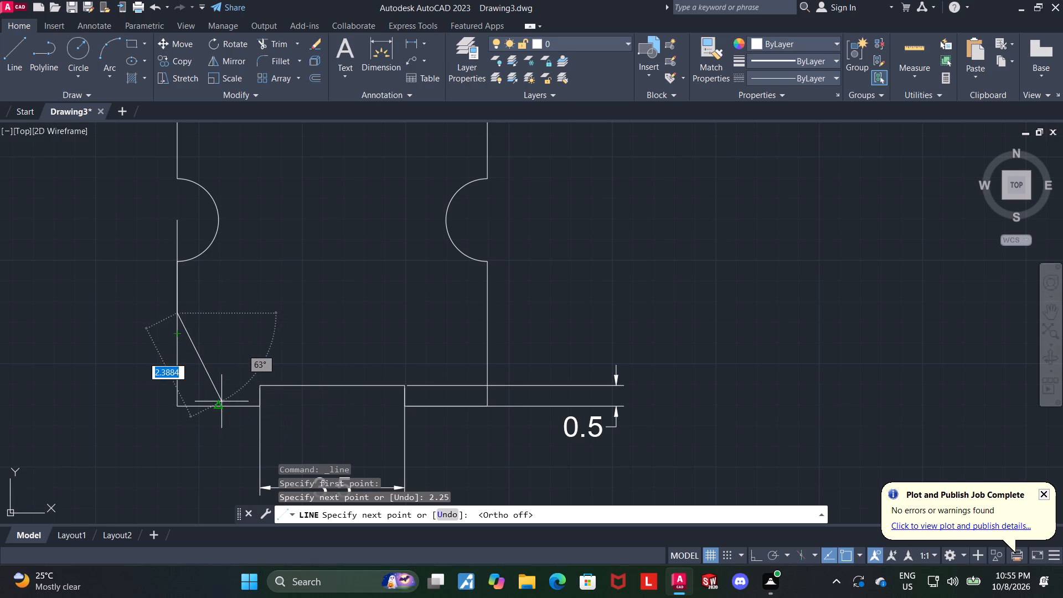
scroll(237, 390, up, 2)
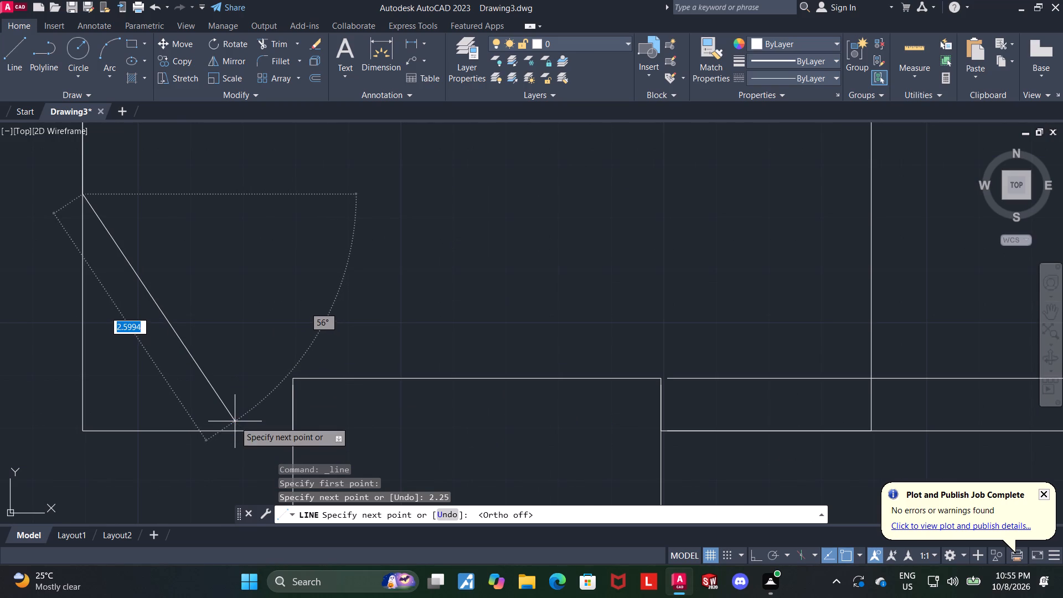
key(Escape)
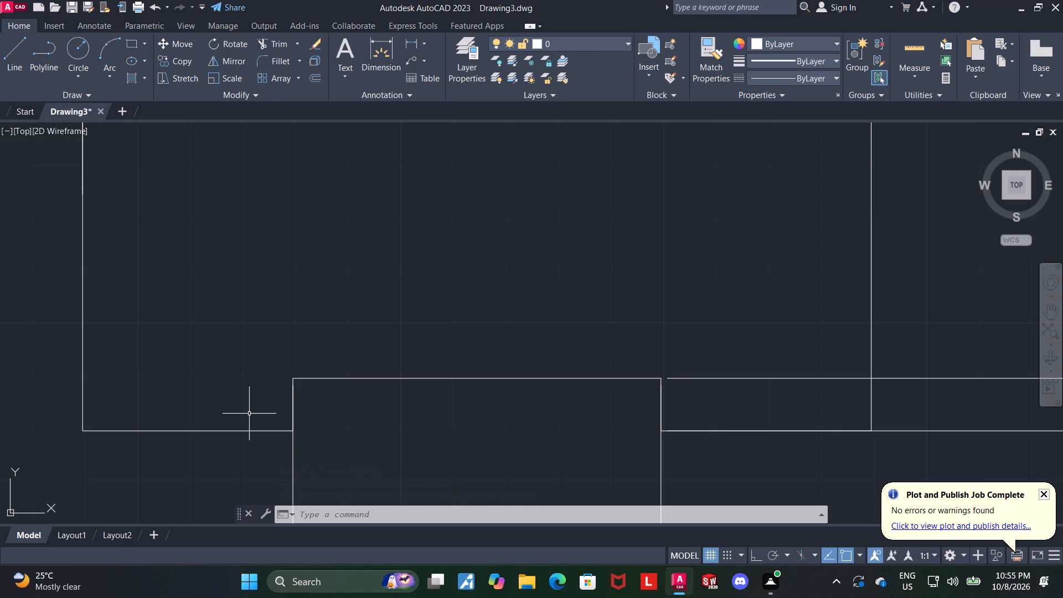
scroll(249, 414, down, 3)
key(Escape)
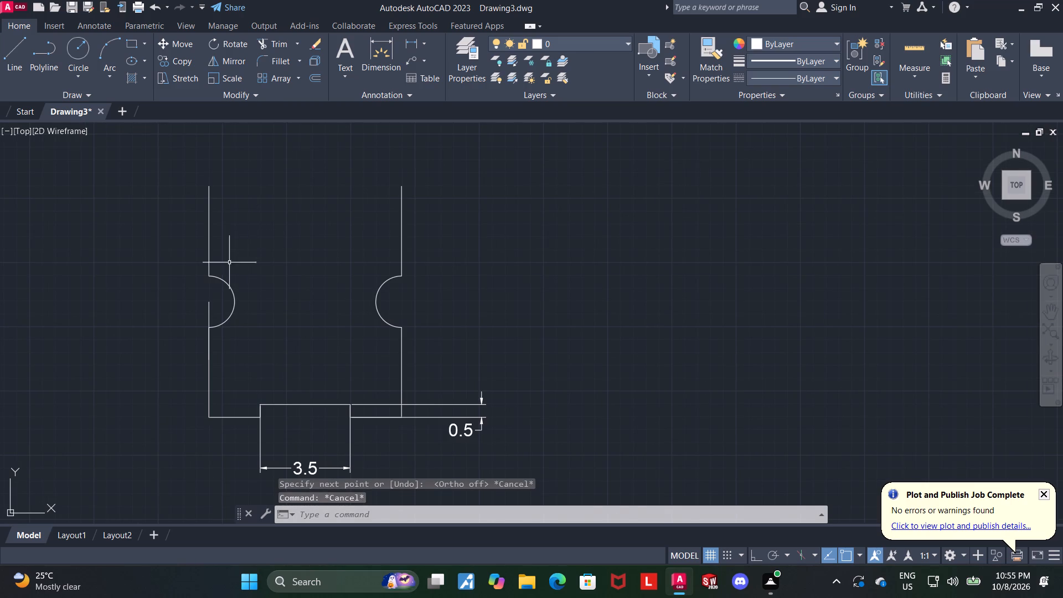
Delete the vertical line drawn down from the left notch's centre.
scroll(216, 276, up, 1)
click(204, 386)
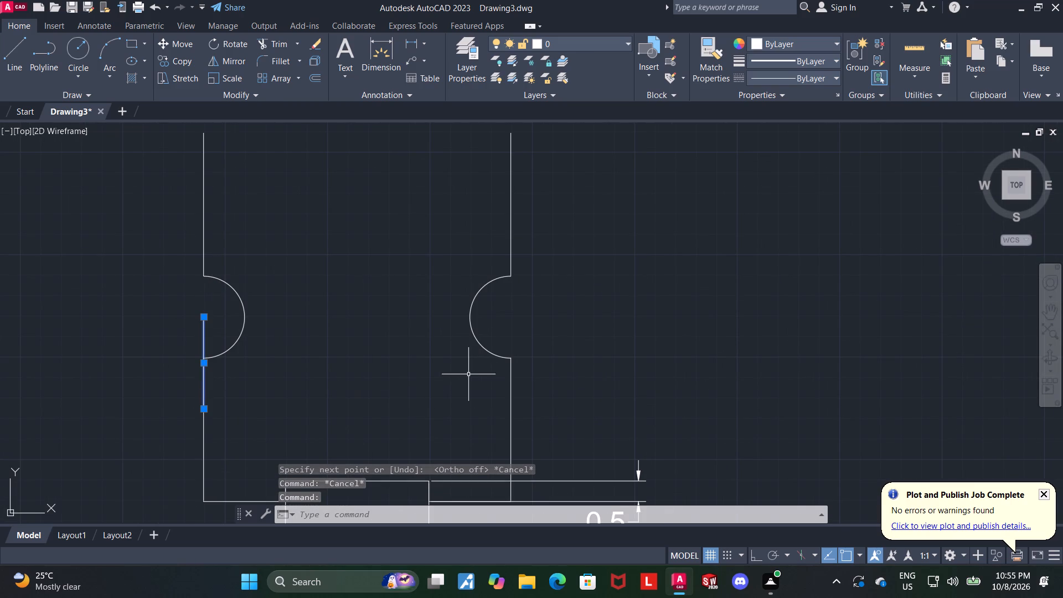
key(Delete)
Draw the stepped top edge from the left side's upper end: 2 across, 0.5 down, 3.5 across, 0.5 up, then across to the right side's end.
scroll(427, 353, down, 1)
scroll(510, 230, up, 1)
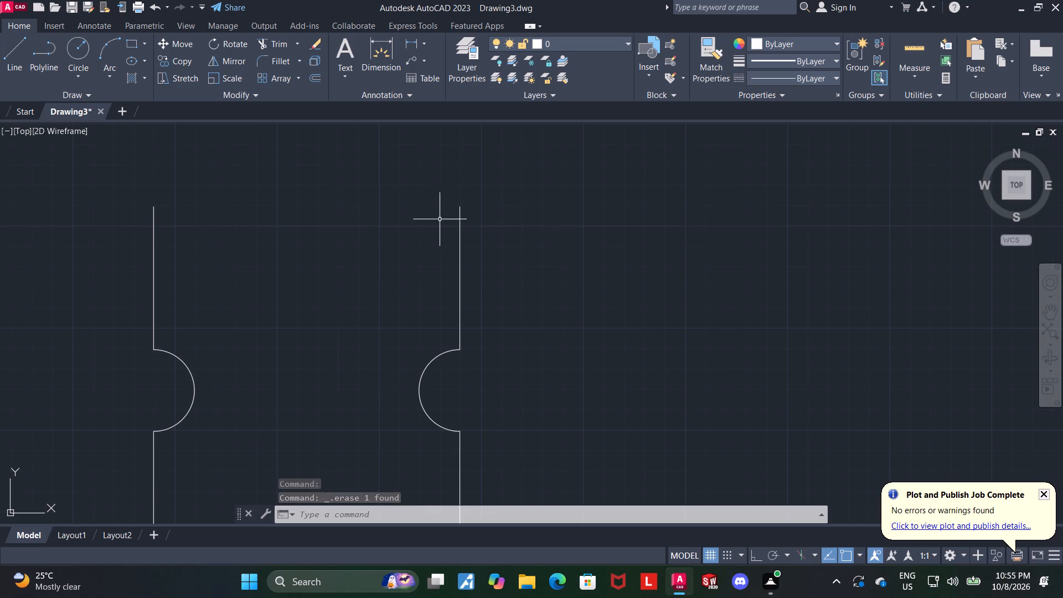
scroll(426, 228, down, 1)
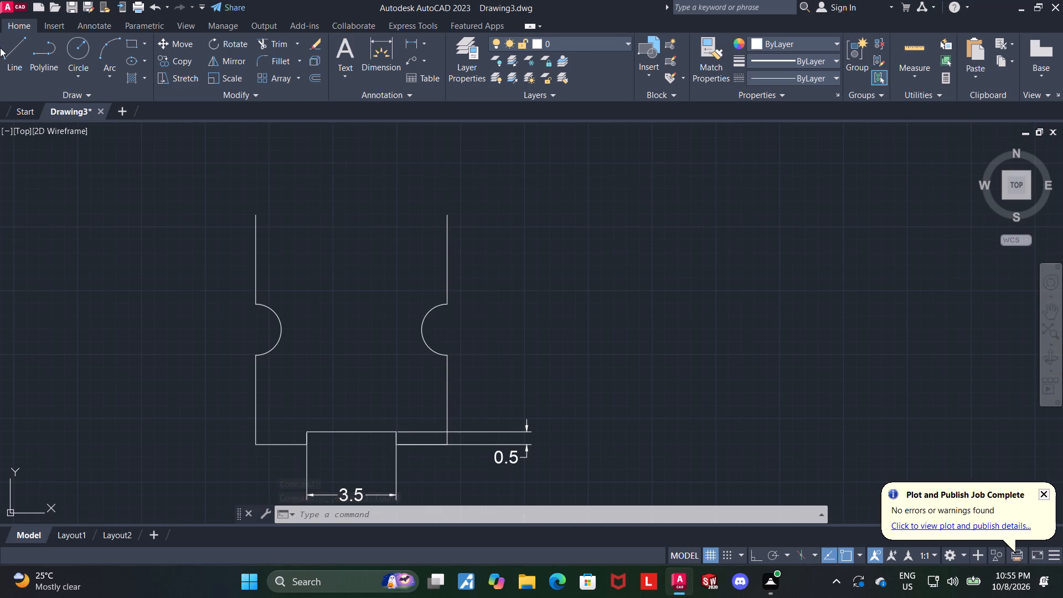
click(5, 49)
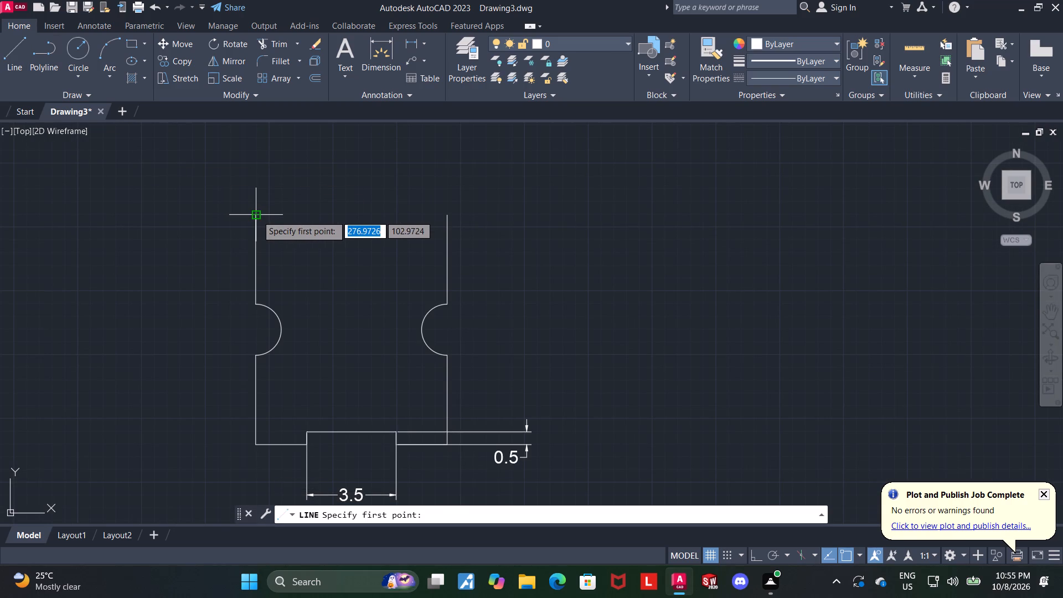
click(257, 215)
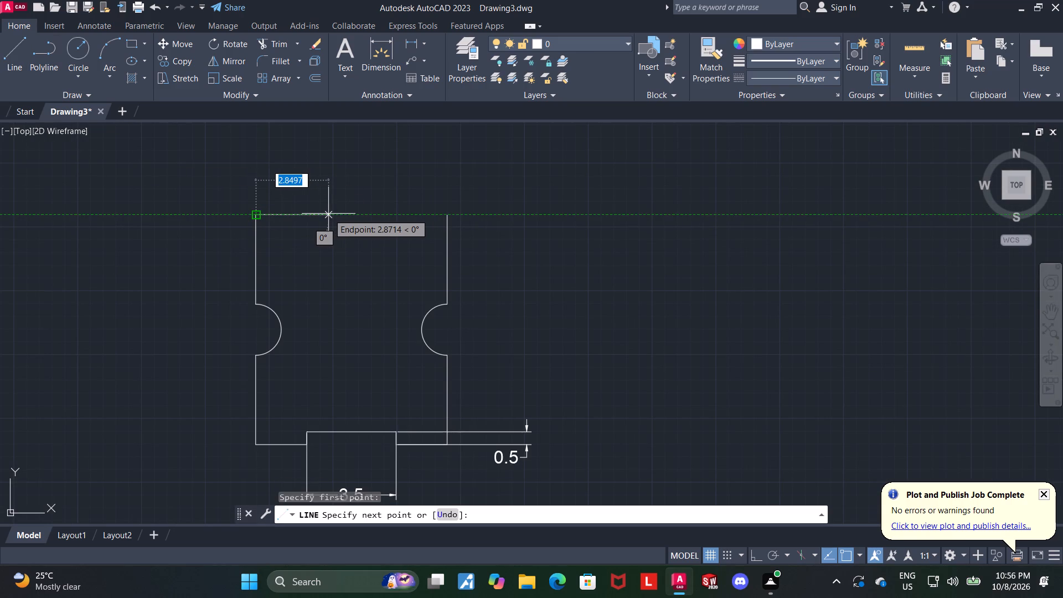
key(2)
key(Return)
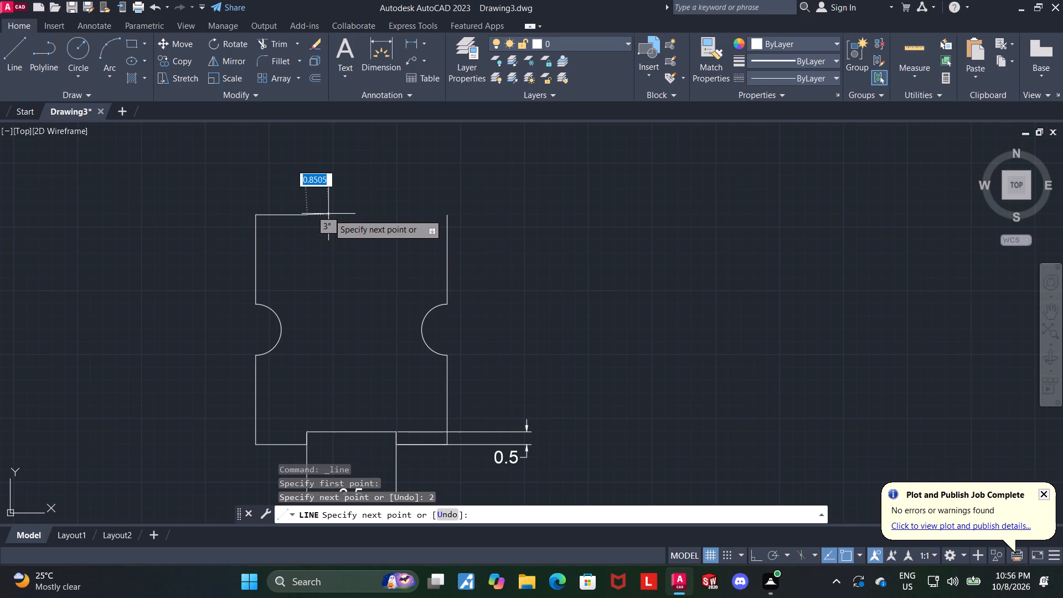
scroll(309, 229, down, 3)
scroll(327, 237, up, 3)
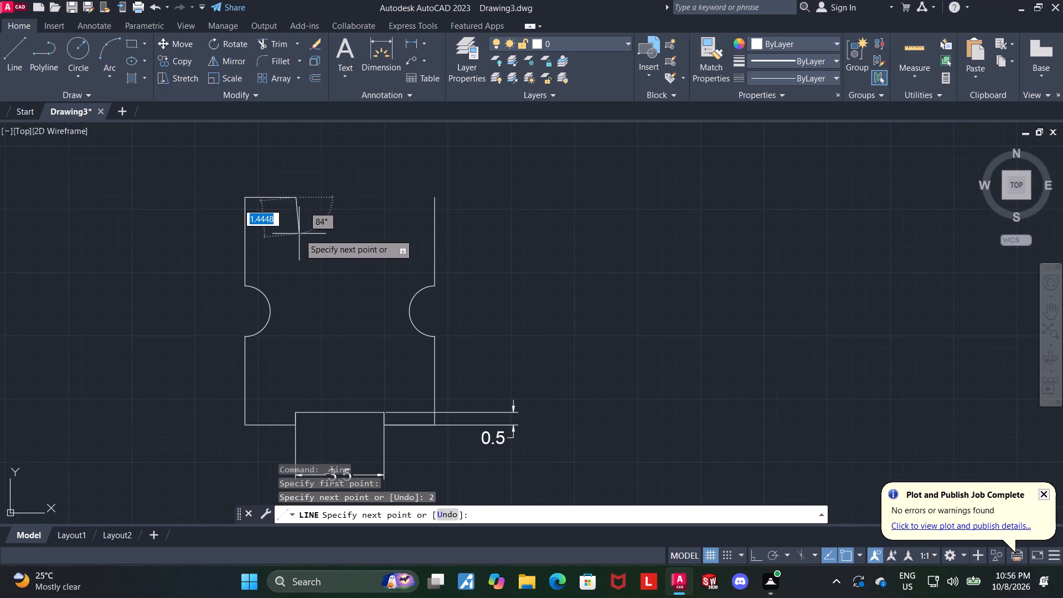
key(F8)
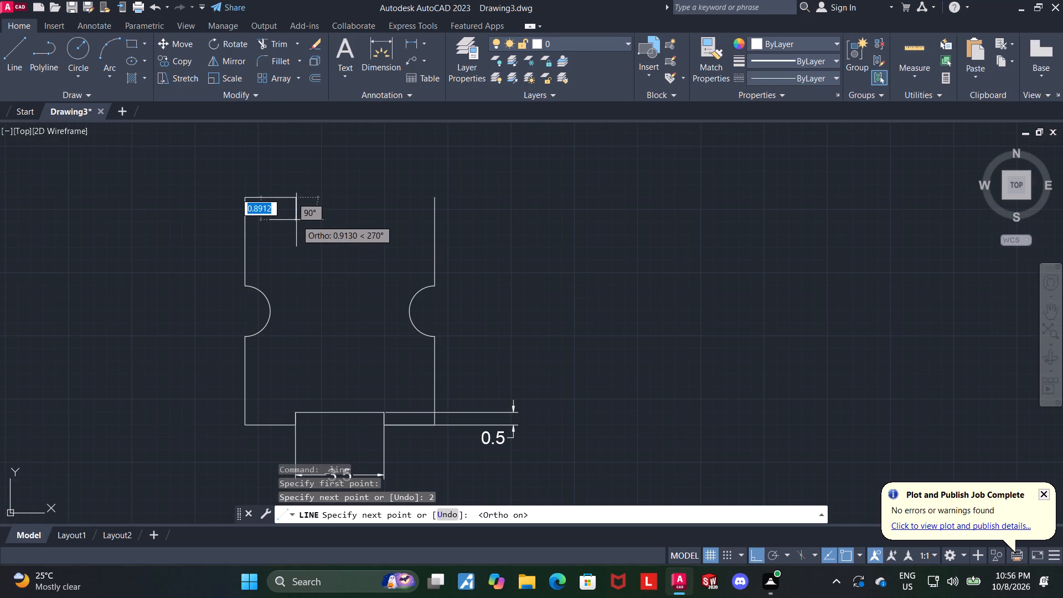
text(0.5)
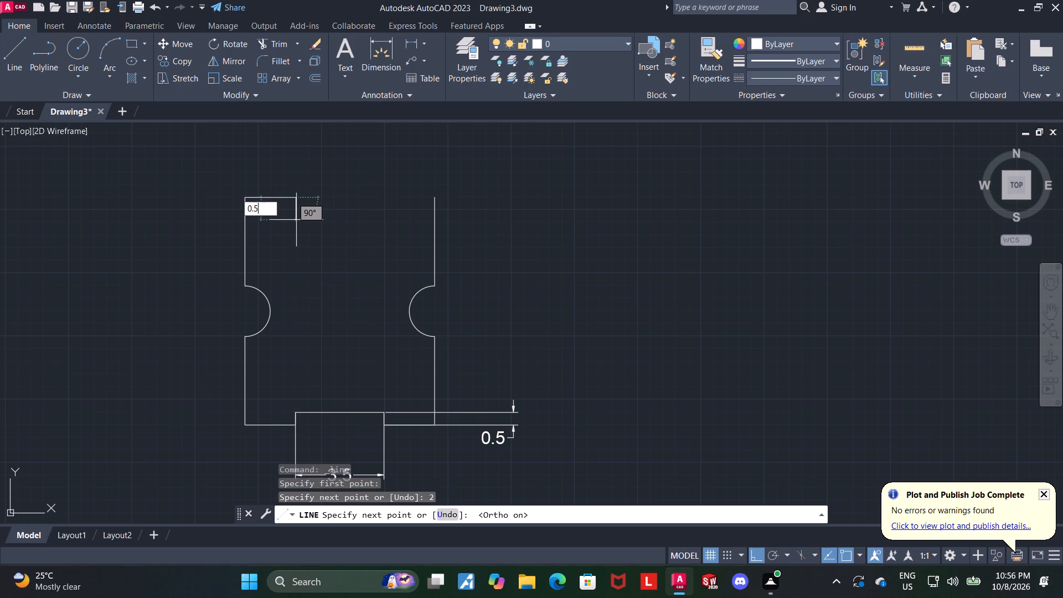
key(Return)
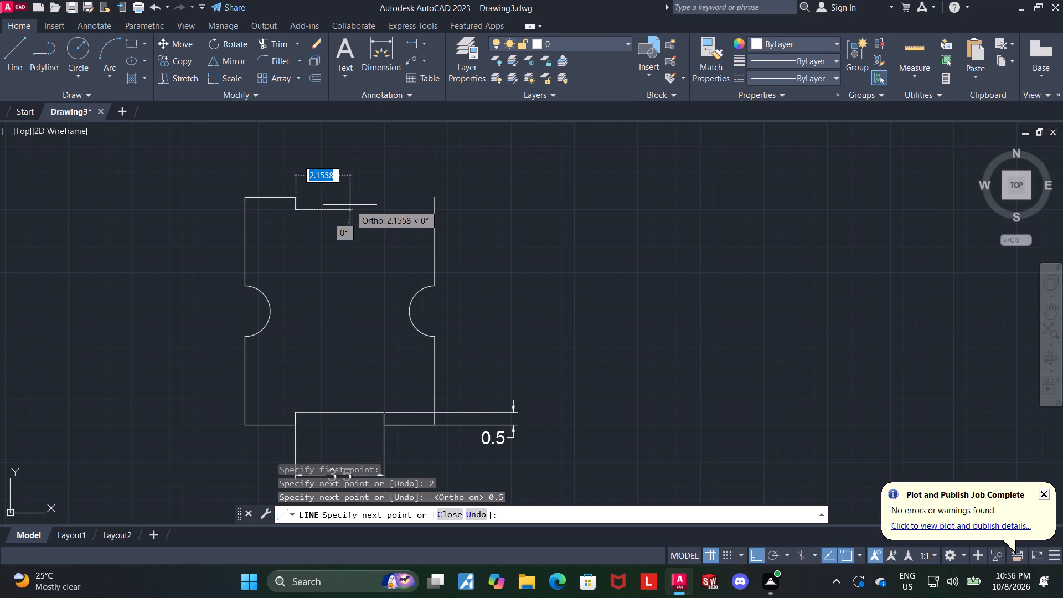
text(3.5)
key(Return)
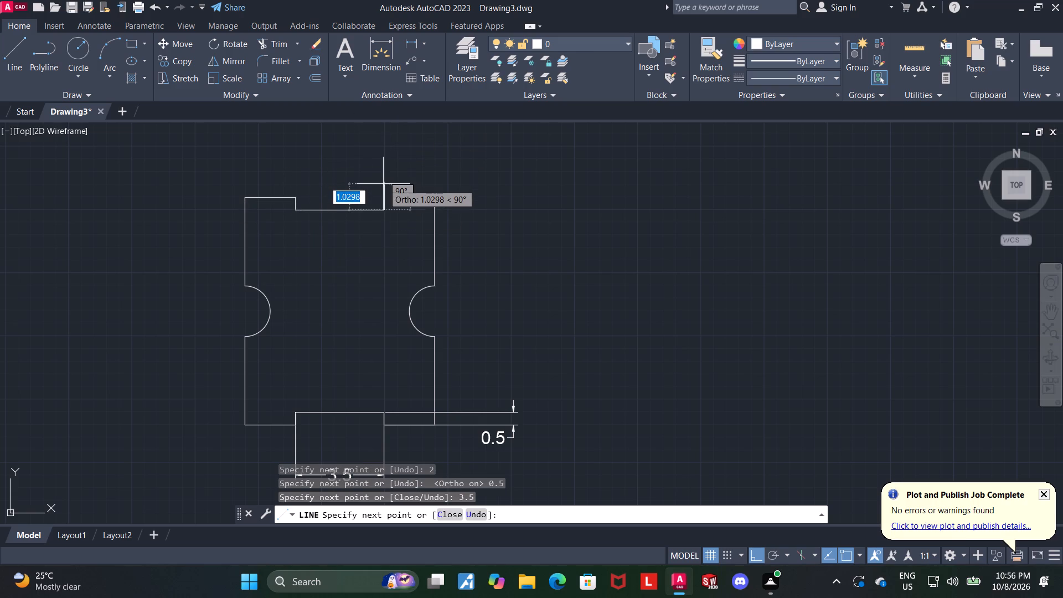
text(0.5)
key(Return)
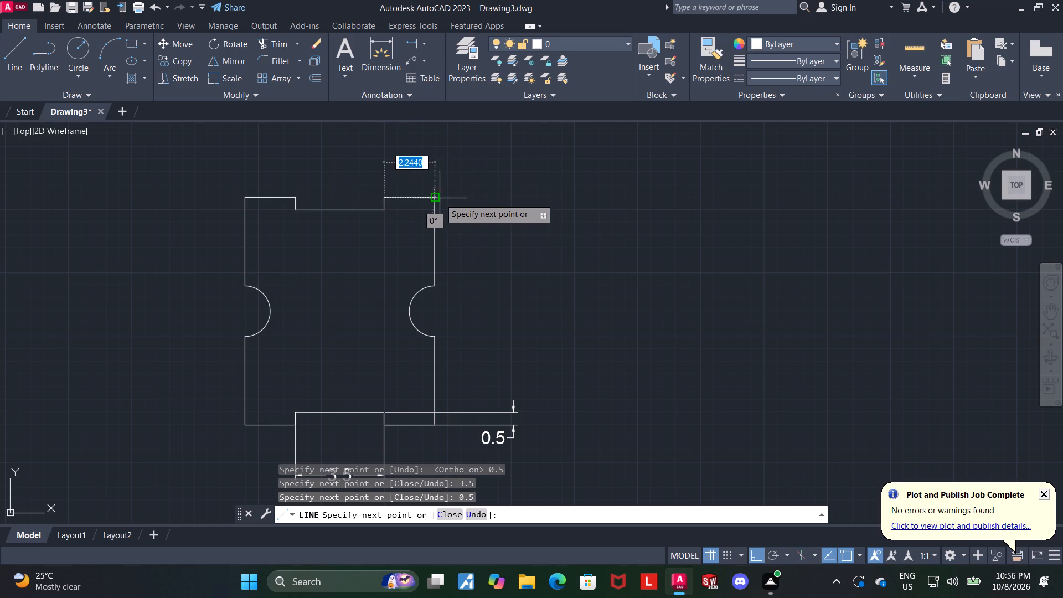
click(432, 198)
key(Escape)
key(Escape)
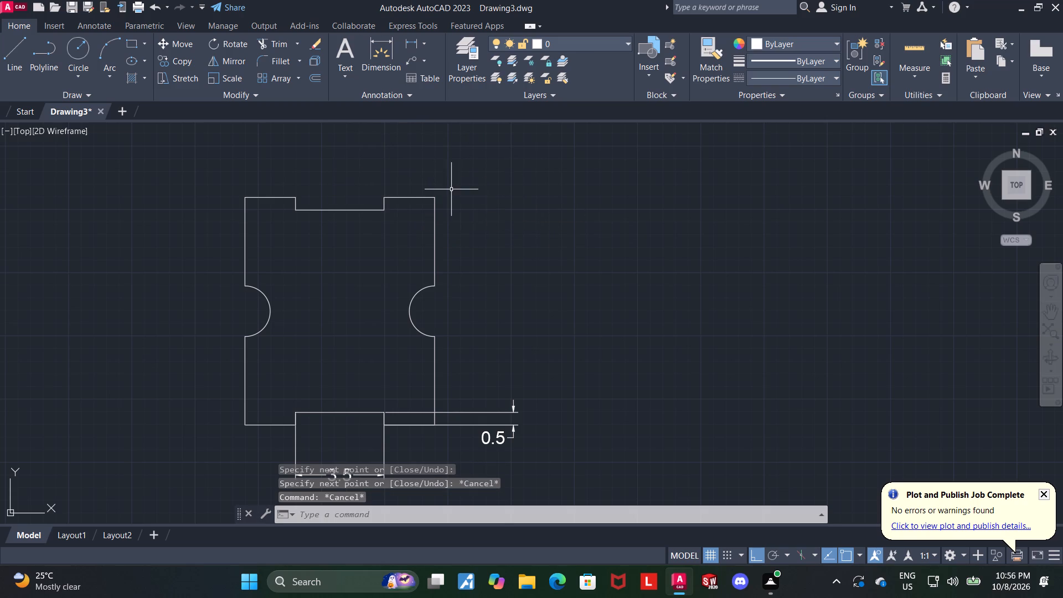
Dimension the width of the top recess, placing the dimension above the plate.
scroll(419, 173, up, 2)
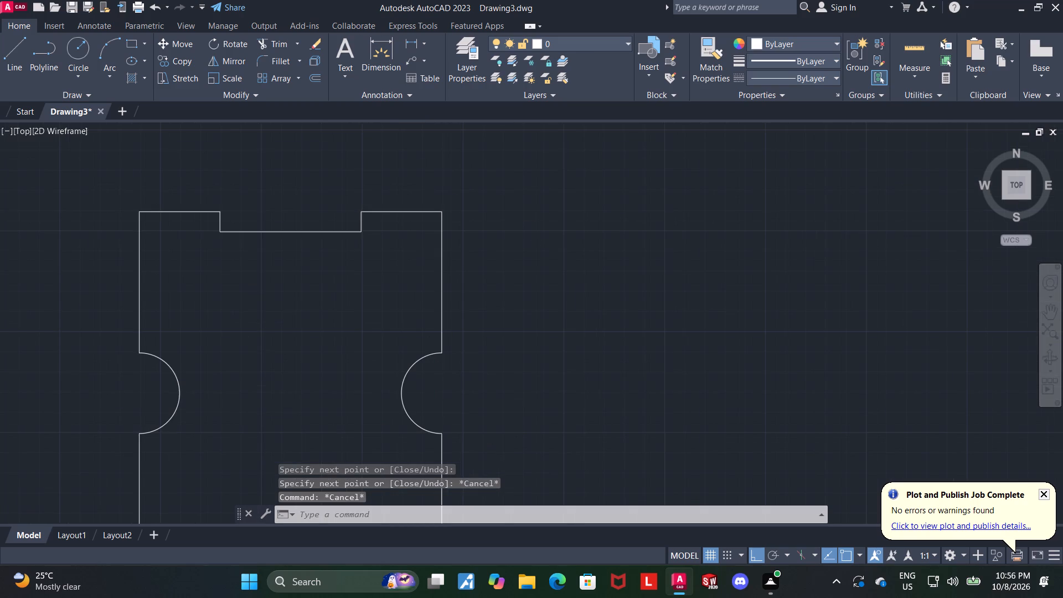
click(380, 43)
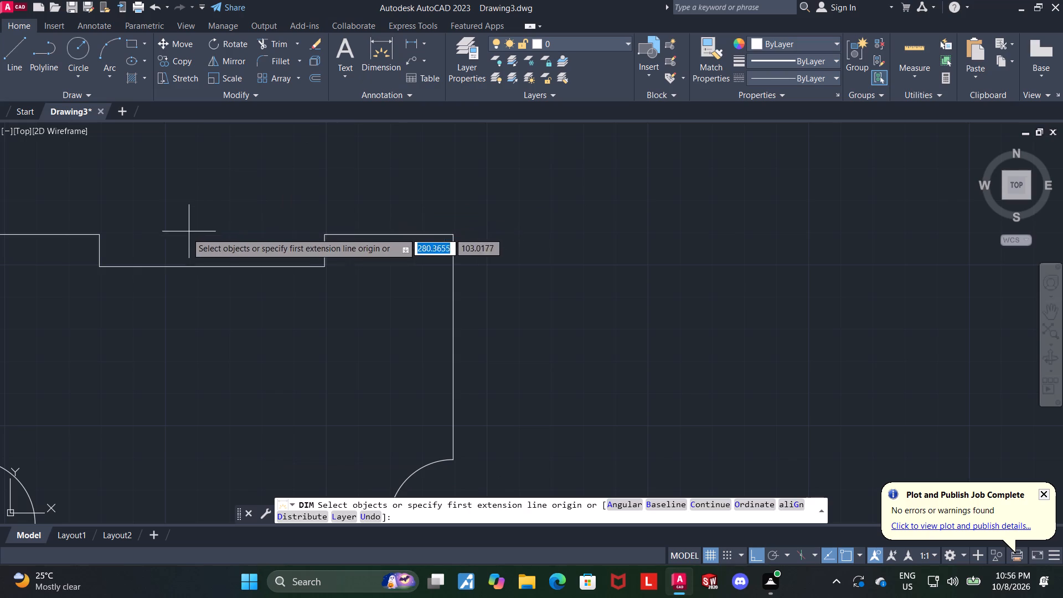
click(137, 267)
scroll(137, 262, down, 2)
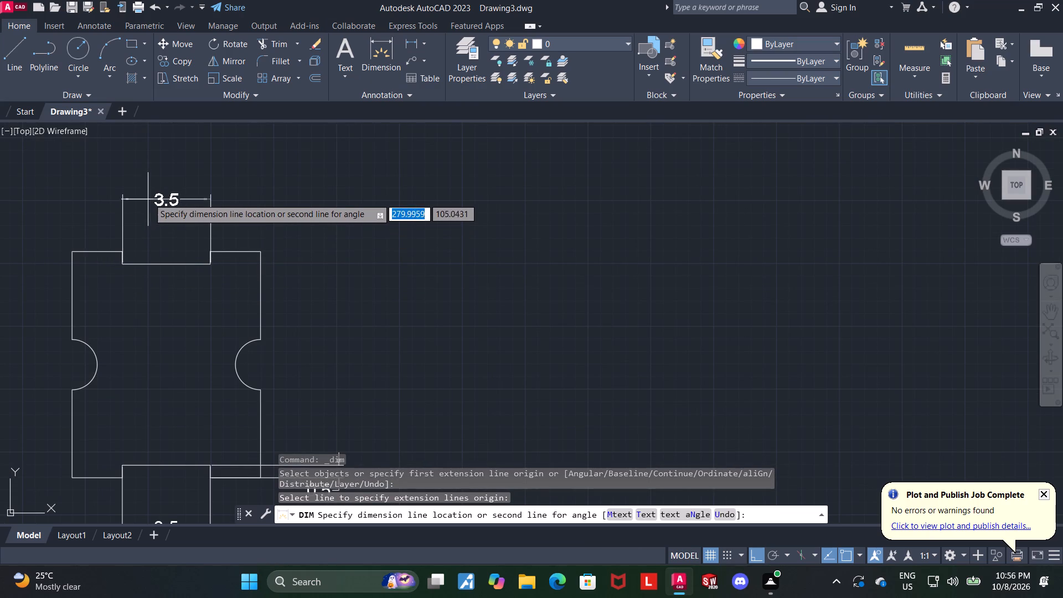
scroll(147, 224, up, 1)
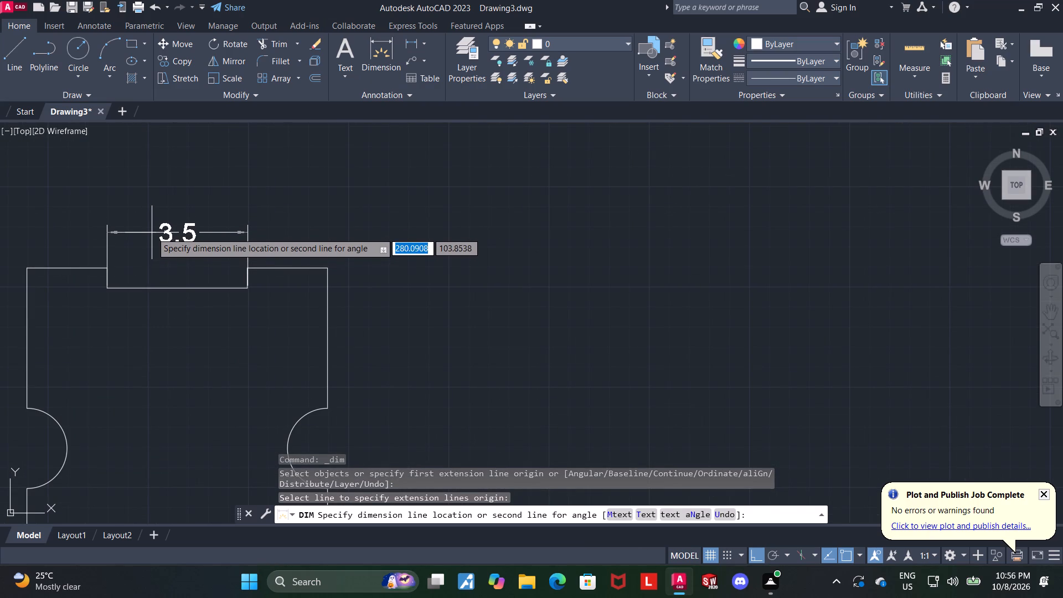
click(152, 233)
key(Escape)
Draw a horizontal centreline through both notch centres, extending about 0.7 units beyond the plate's left side and slightly beyond its right side.
scroll(188, 267, down, 3)
scroll(95, 361, up, 2)
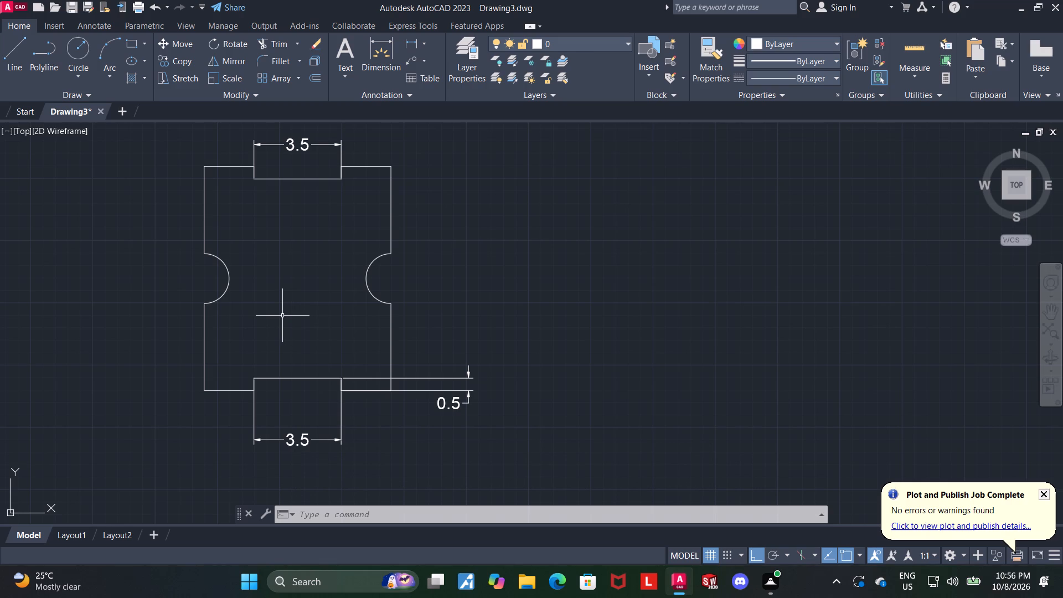
click(11, 52)
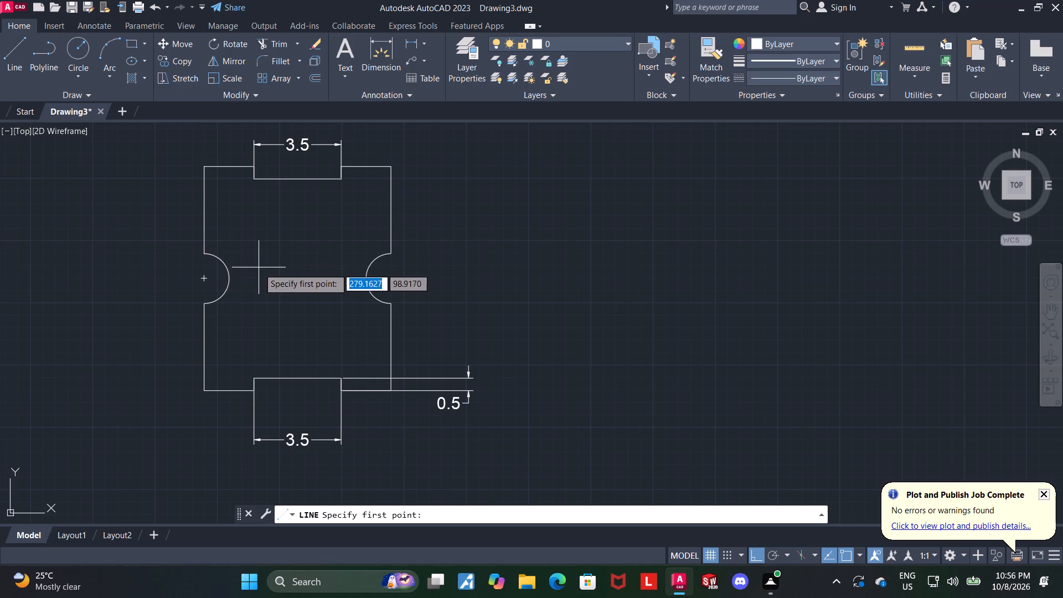
click(187, 277)
click(409, 277)
key(Escape)
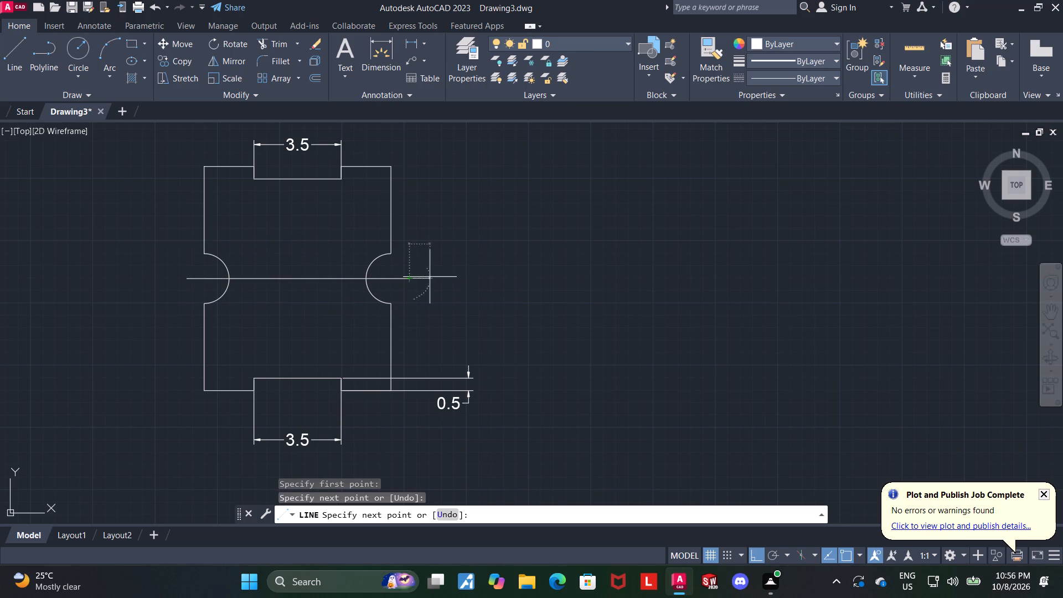
key(Escape)
key(Escape)
Load the ACAD_ISO04W100 long-dash dot linetype into the drawing.
click(396, 279)
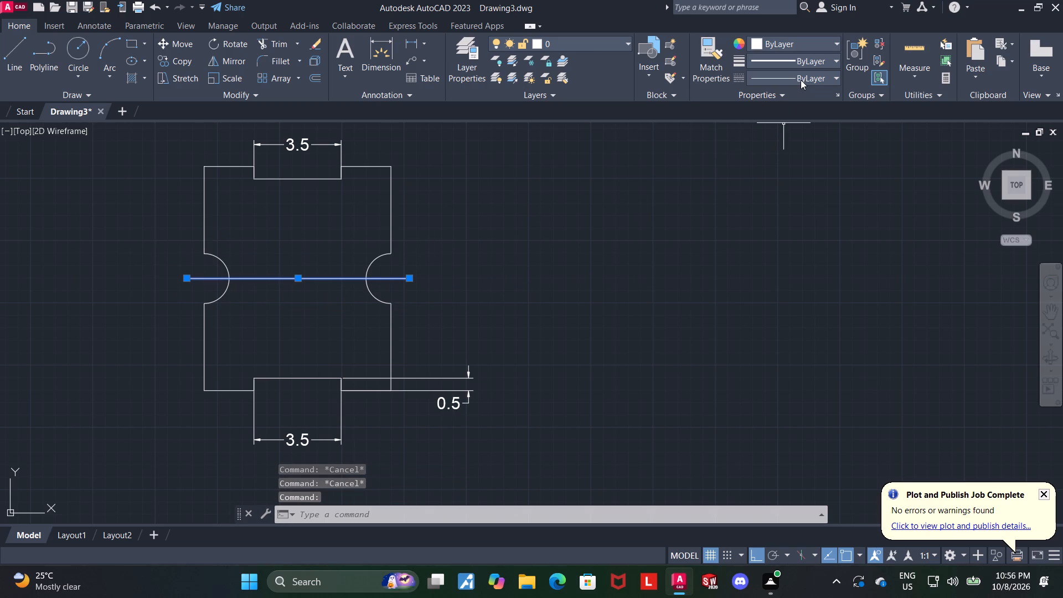
click(801, 80)
click(783, 138)
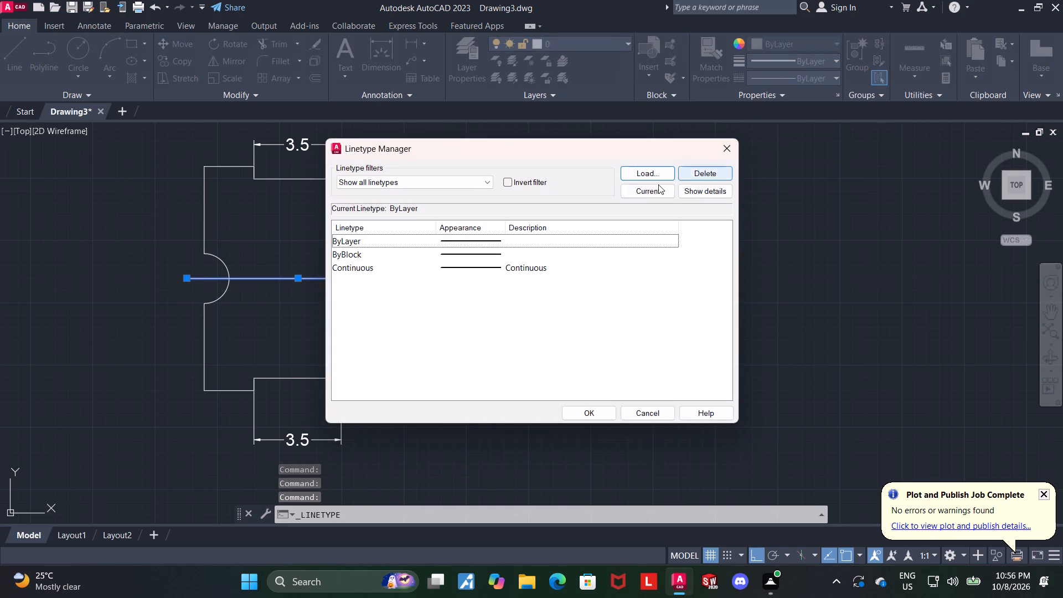
click(649, 170)
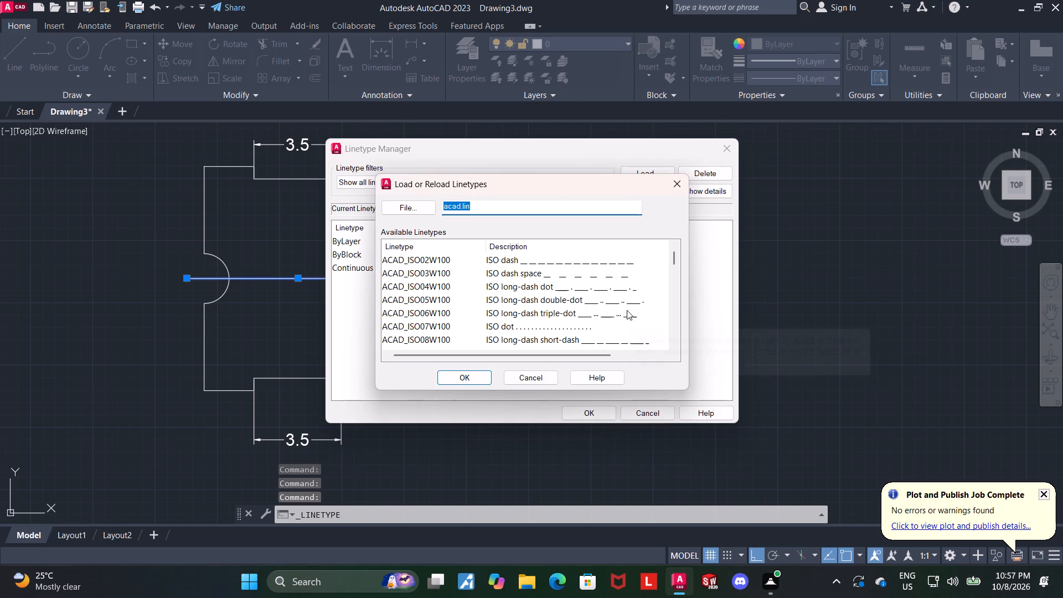
double_click(600, 290)
click(579, 409)
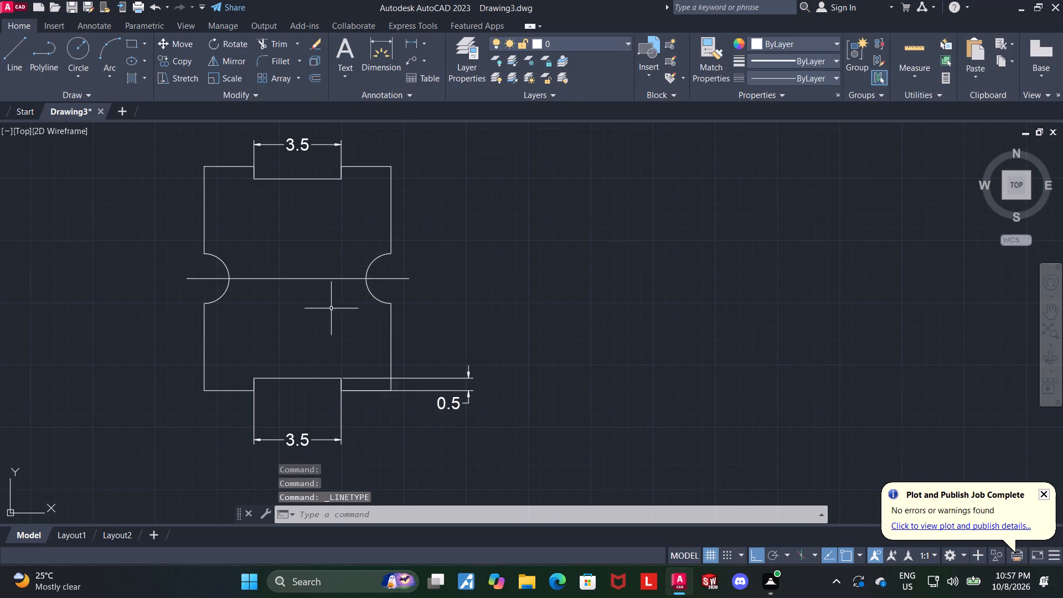
Assign the ACAD_ISO04W100 linetype to the horizontal centreline through the notches.
click(337, 277)
click(824, 80)
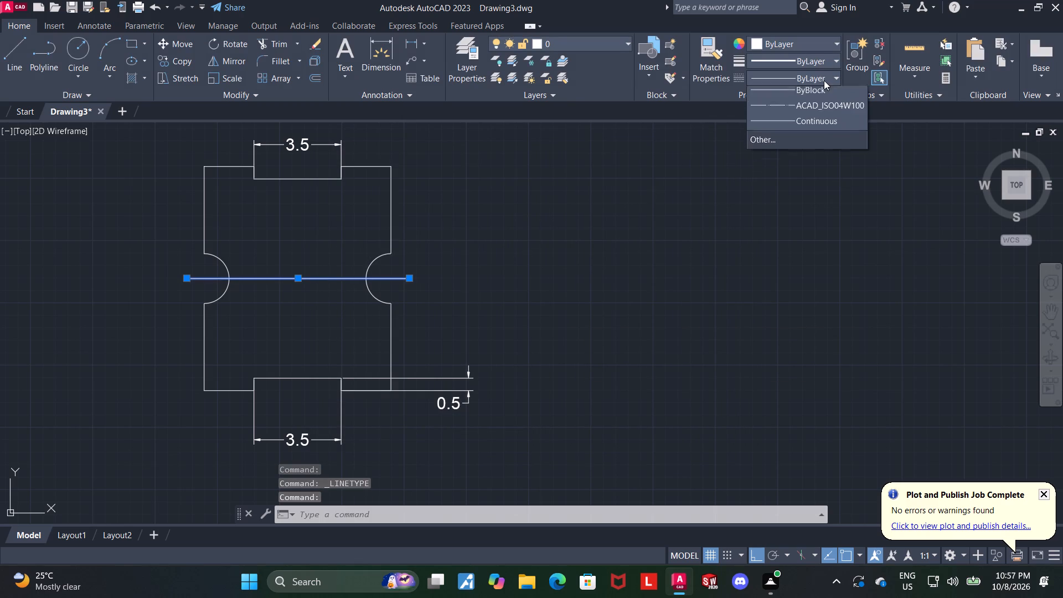
click(819, 121)
key(Escape)
key(Escape)
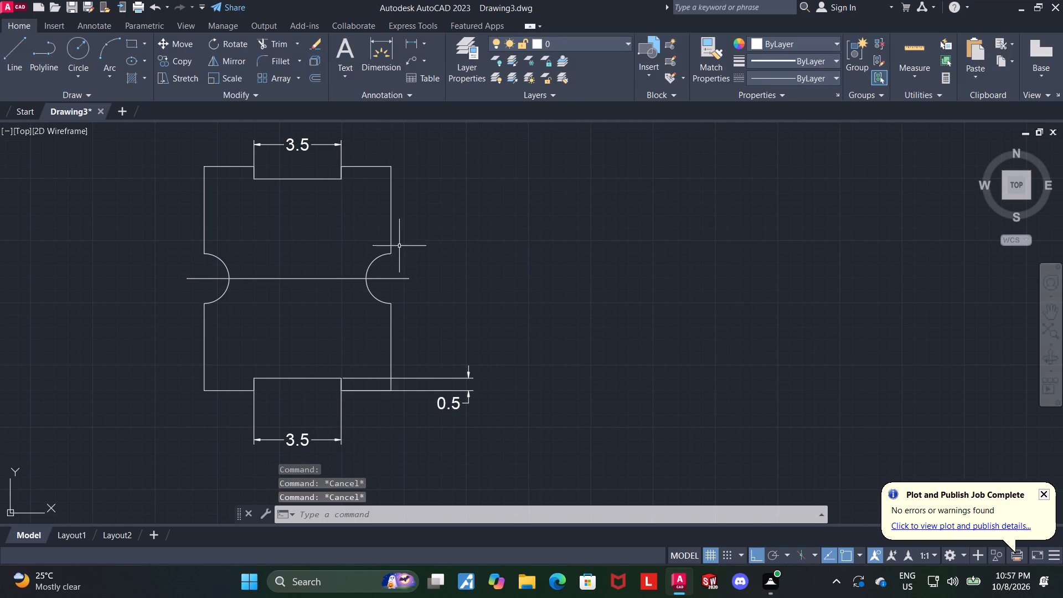
click(303, 279)
click(819, 77)
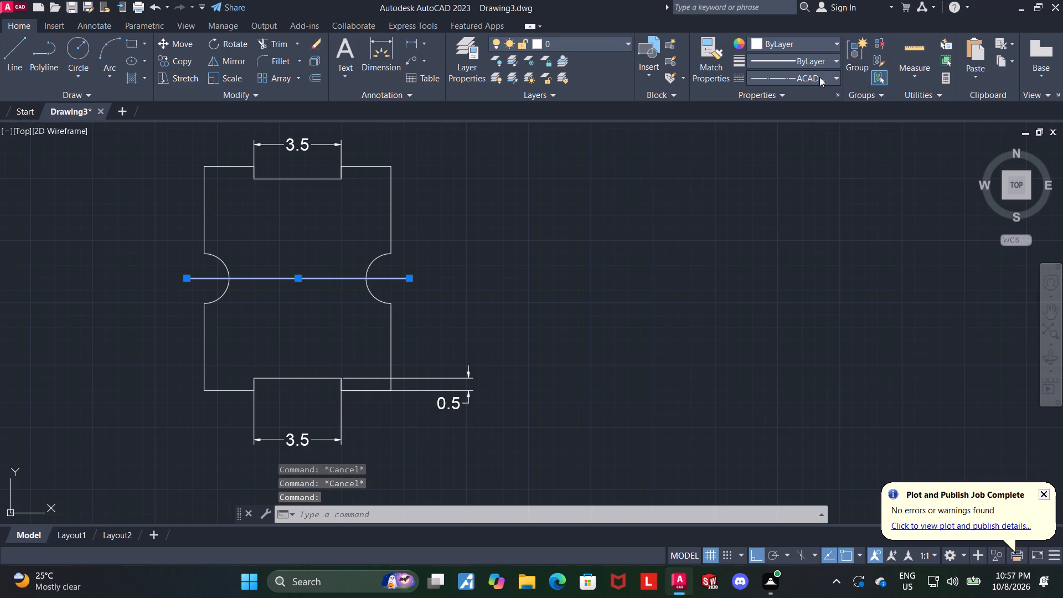
click(801, 120)
key(Escape)
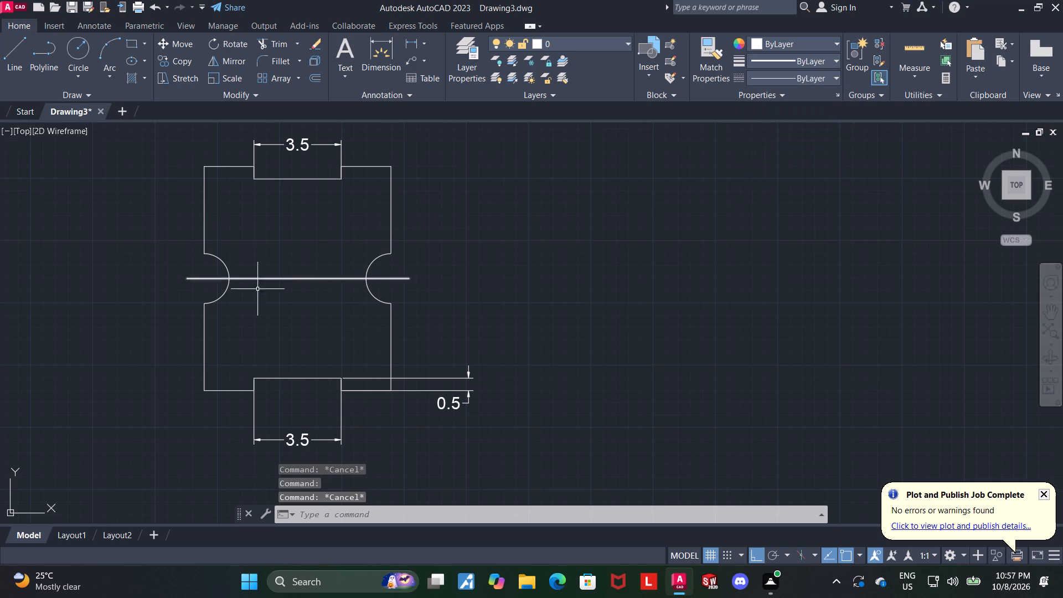
Load the ACAD_ISO02W100 ISO dash linetype into the drawing.
click(335, 281)
click(335, 281)
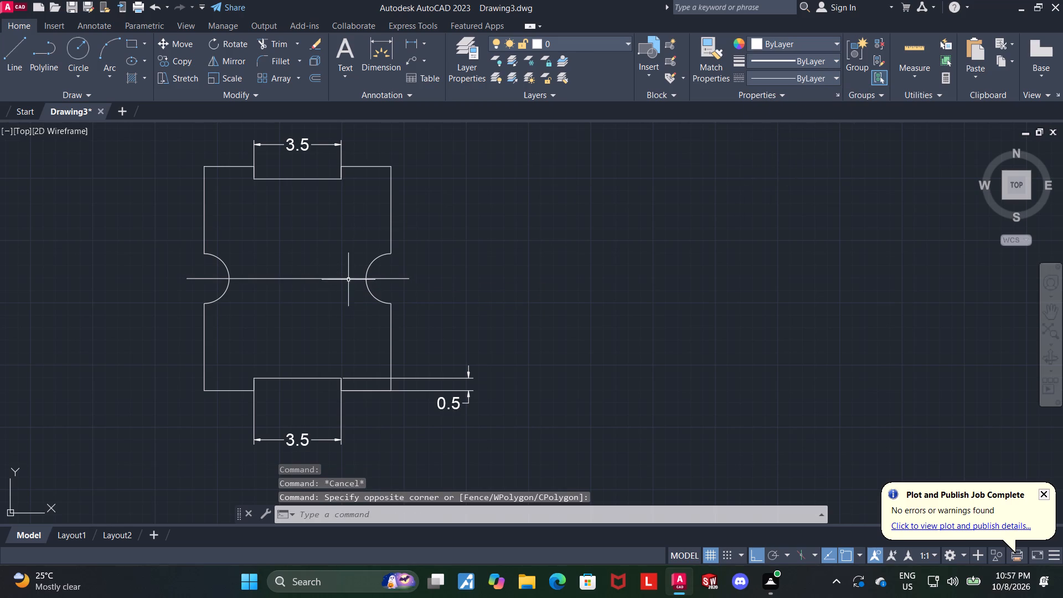
click(348, 279)
click(782, 79)
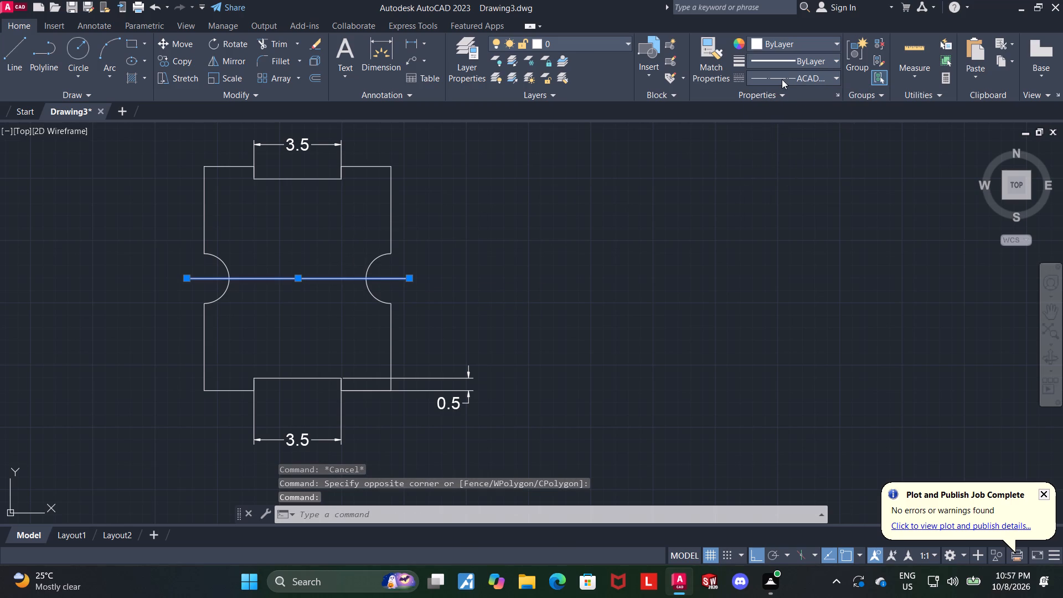
click(794, 152)
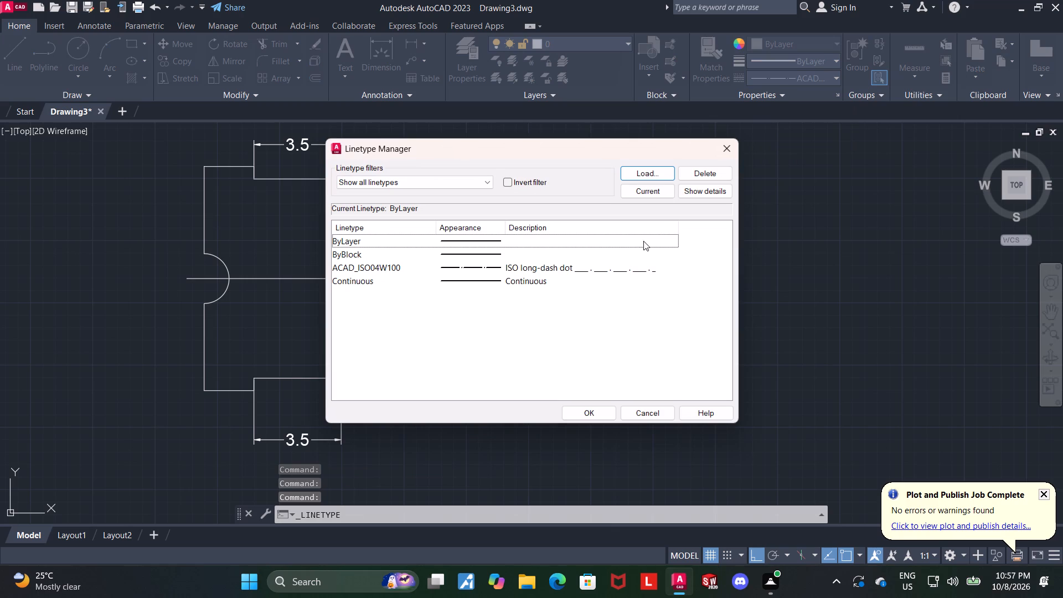
click(649, 175)
double_click(545, 260)
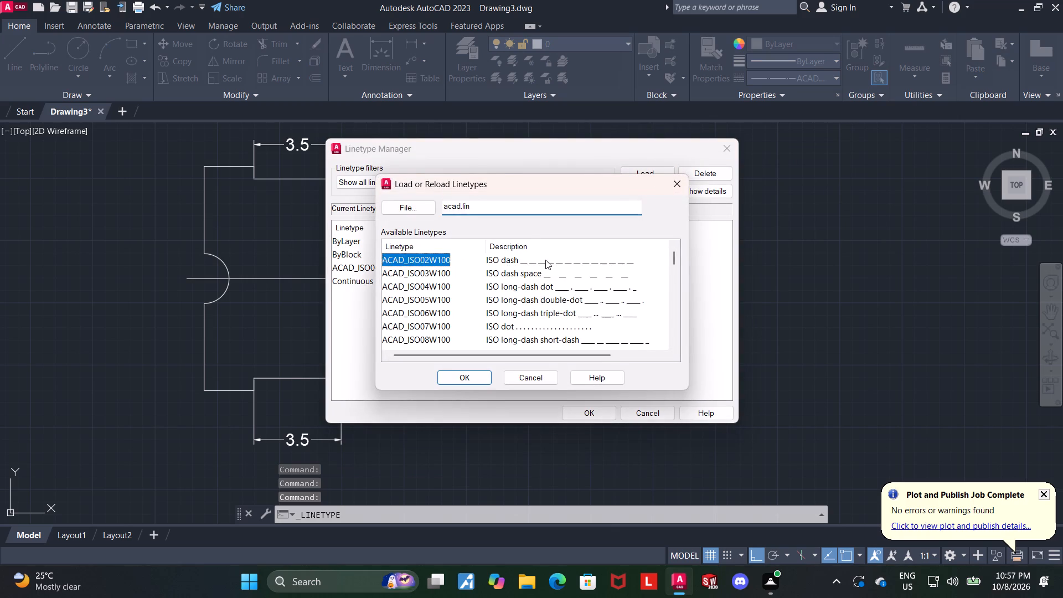
click(601, 415)
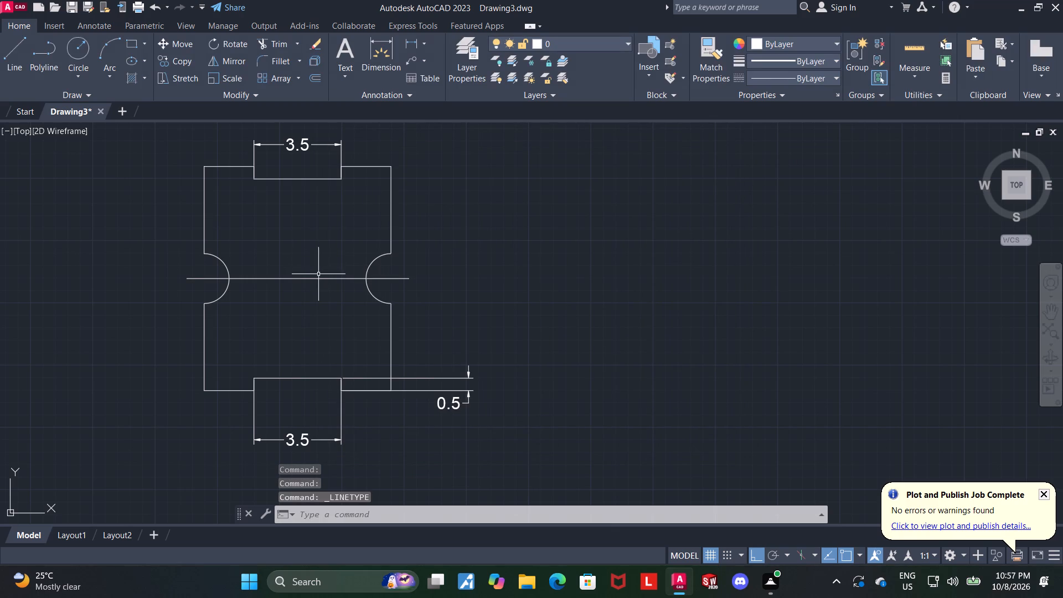
Assign the ACAD_ISO02W100 linetype to the horizontal centreline through the notches.
click(318, 278)
click(804, 79)
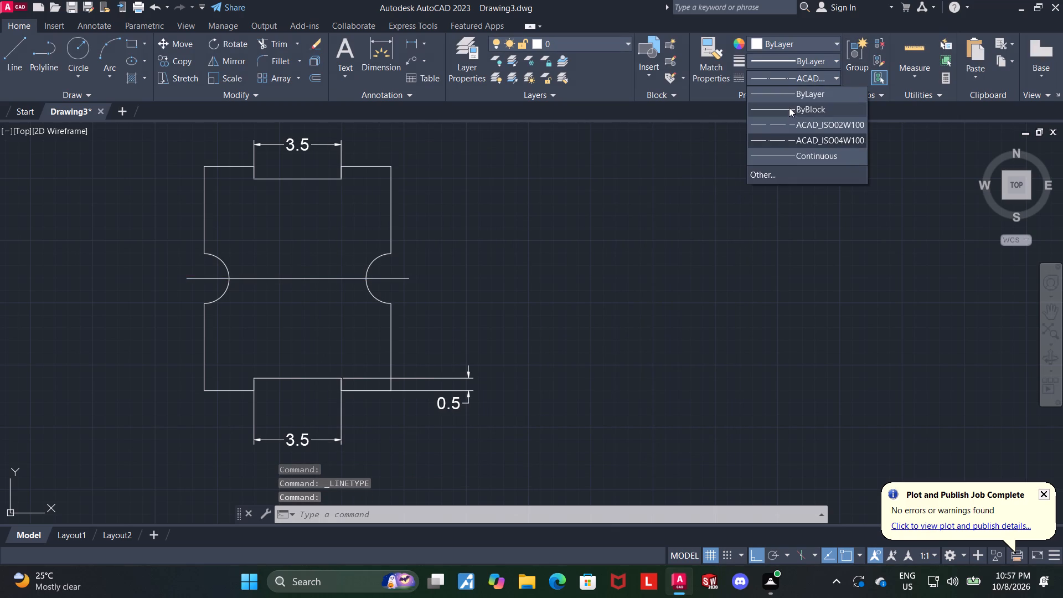
click(790, 125)
key(Escape)
key(Escape)
Inspect the horizontal centreline up close to check its dash pattern.
scroll(275, 299, up, 1)
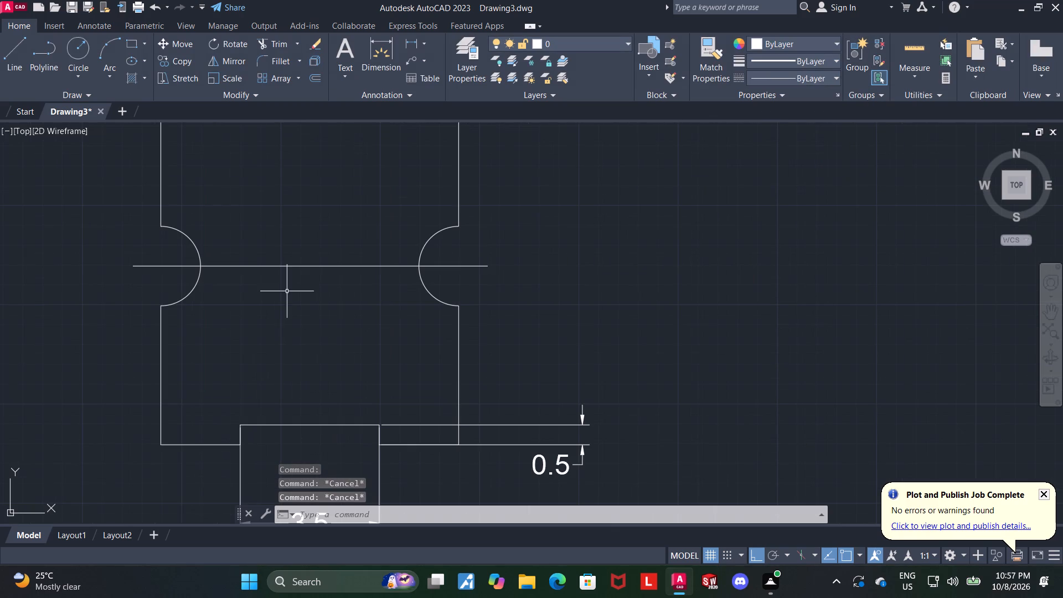
click(290, 267)
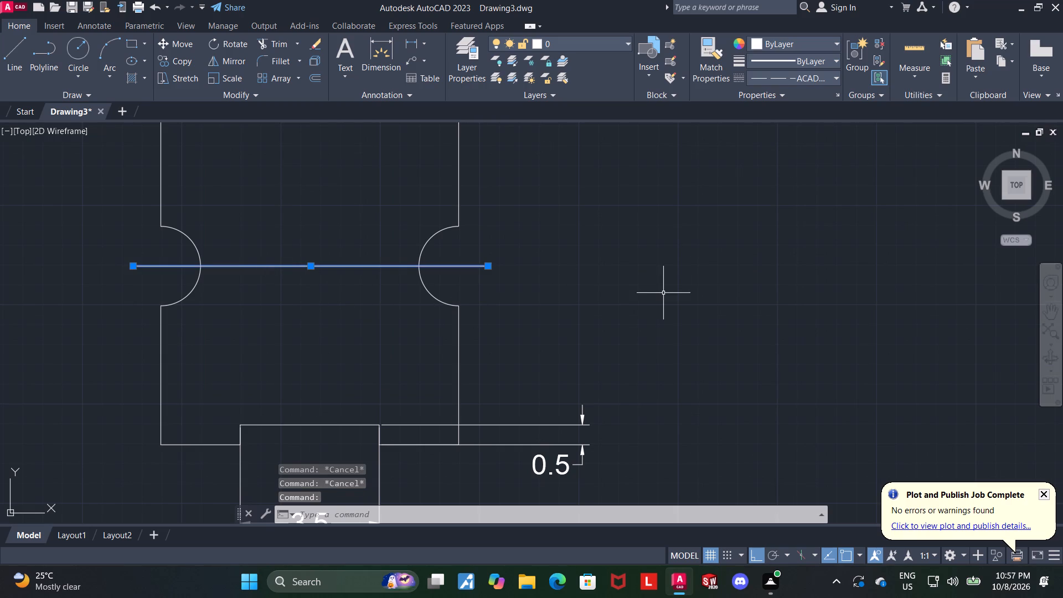
scroll(225, 254, up, 6)
click(438, 315)
key(Escape)
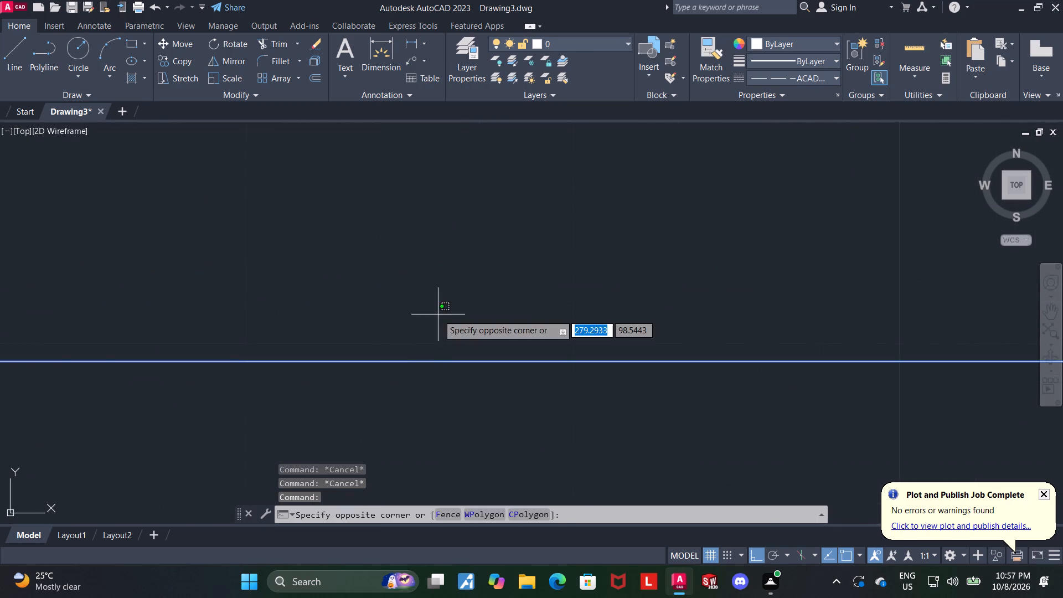
key(Escape)
scroll(507, 321, down, 7)
middle_drag(555, 349, 548, 277)
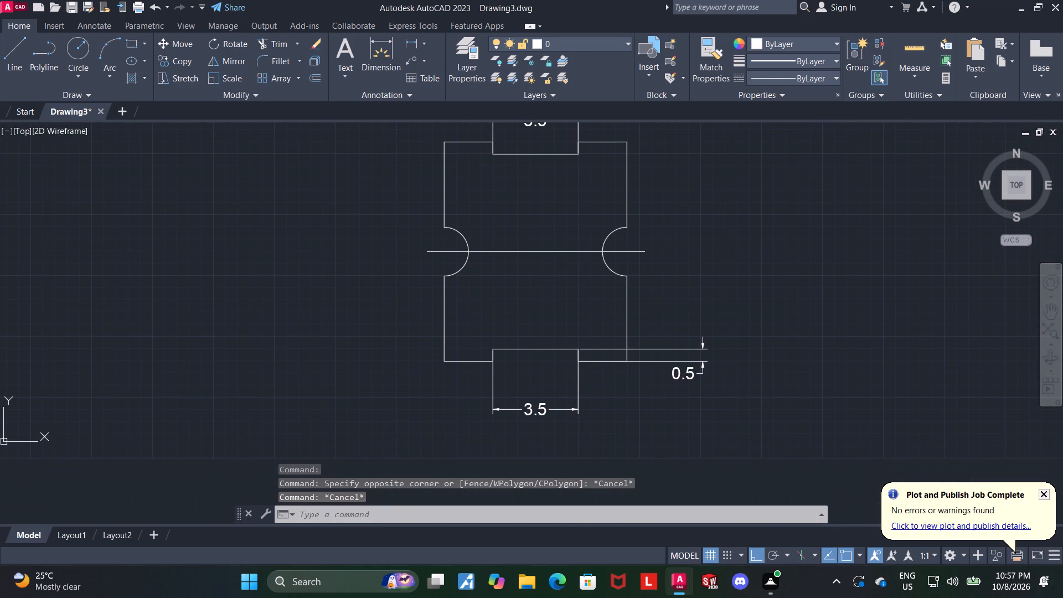
middle_drag(558, 243, 553, 225)
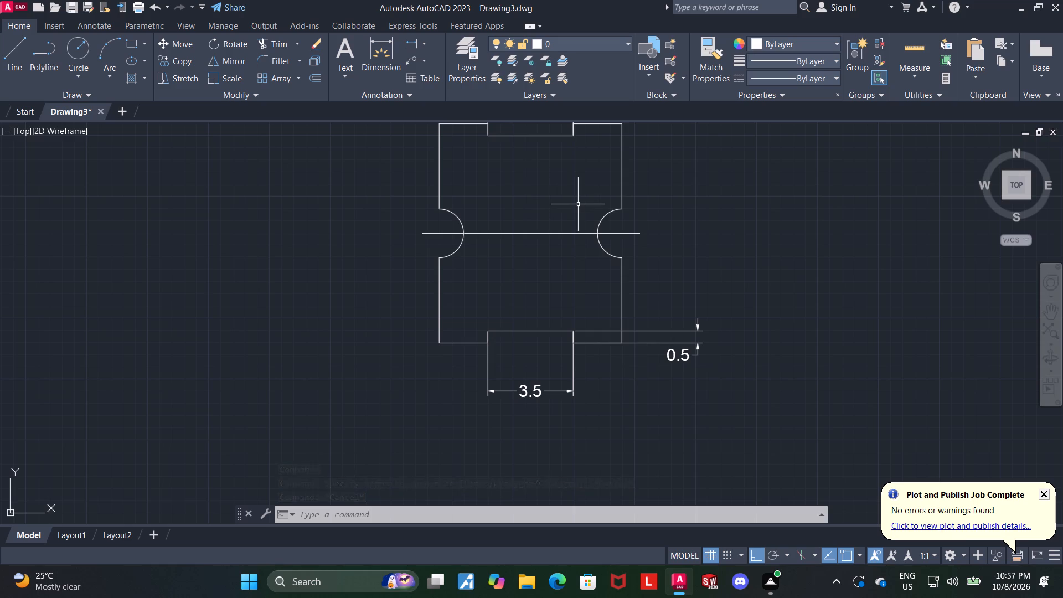
Draw a vertical line about 9.7 units long through the recesses' left ends, extending slightly past the plate's top and bottom edges.
click(18, 53)
scroll(657, 239, up, 1)
scroll(629, 234, down, 1)
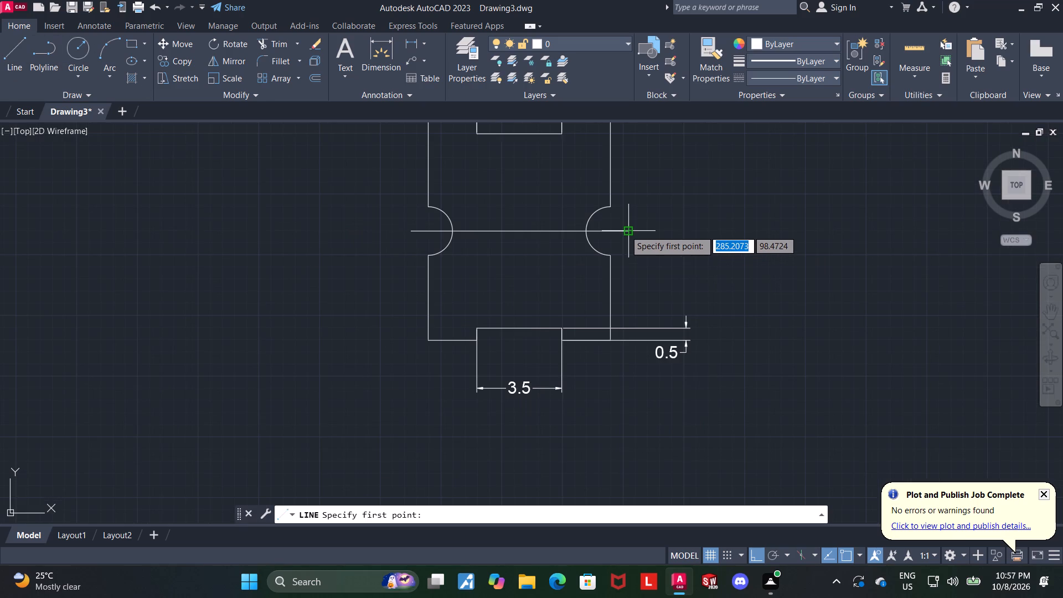
scroll(625, 230, down, 1)
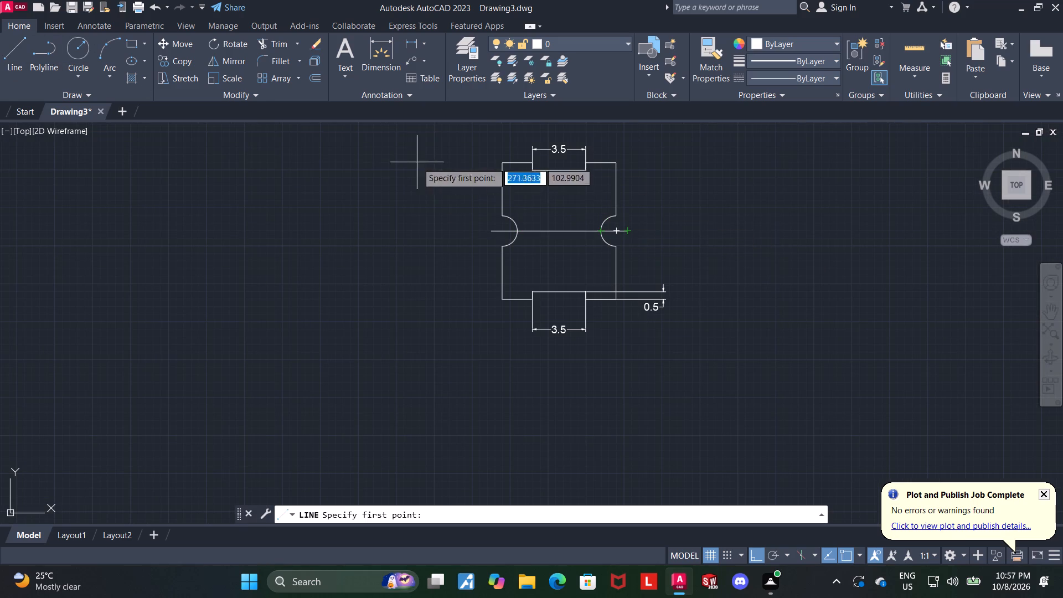
scroll(553, 196, up, 1)
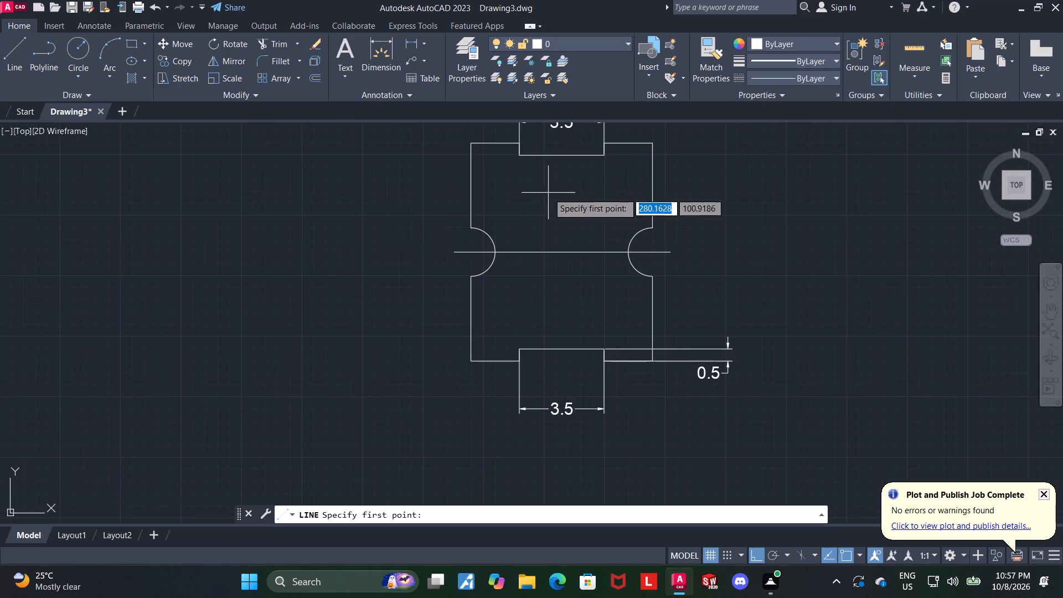
click(517, 131)
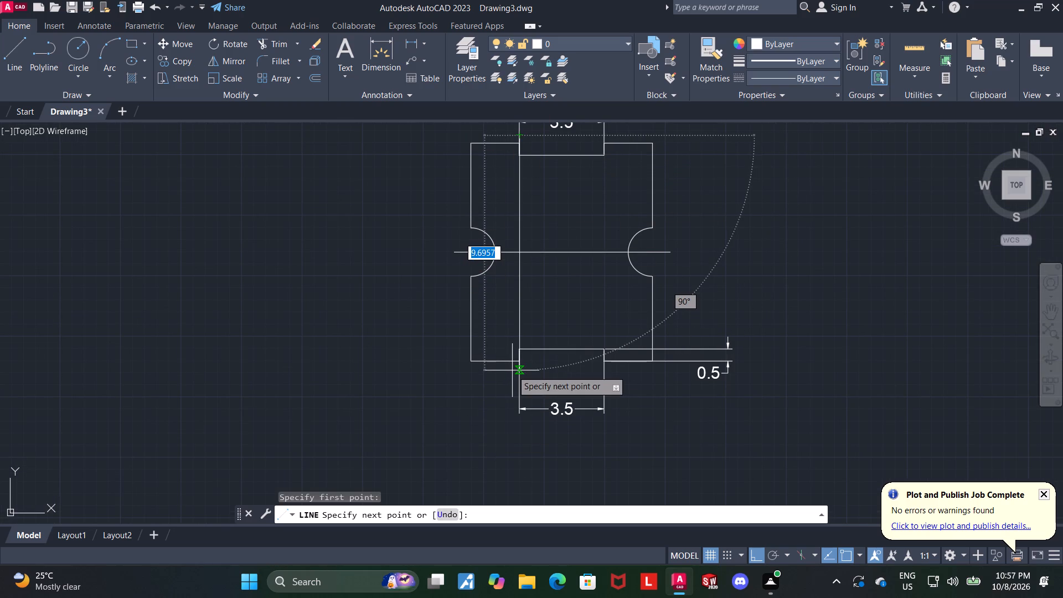
click(512, 370)
key(Escape)
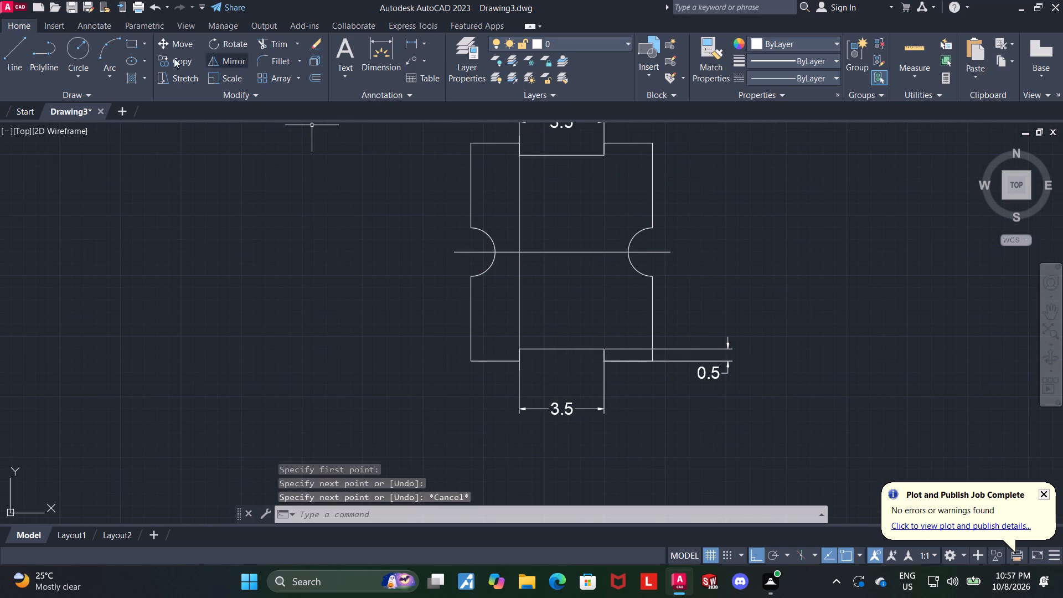
Draw a vertical line through the recesses' right ends, from the plate's top edge to slightly below its bottom edge.
click(17, 44)
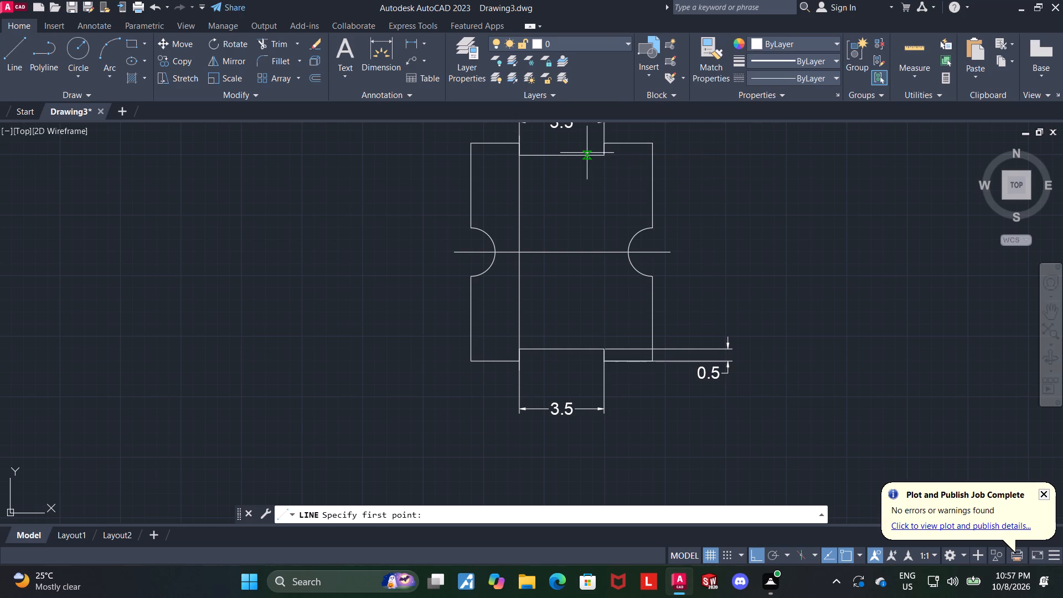
click(606, 144)
click(591, 380)
key(Escape)
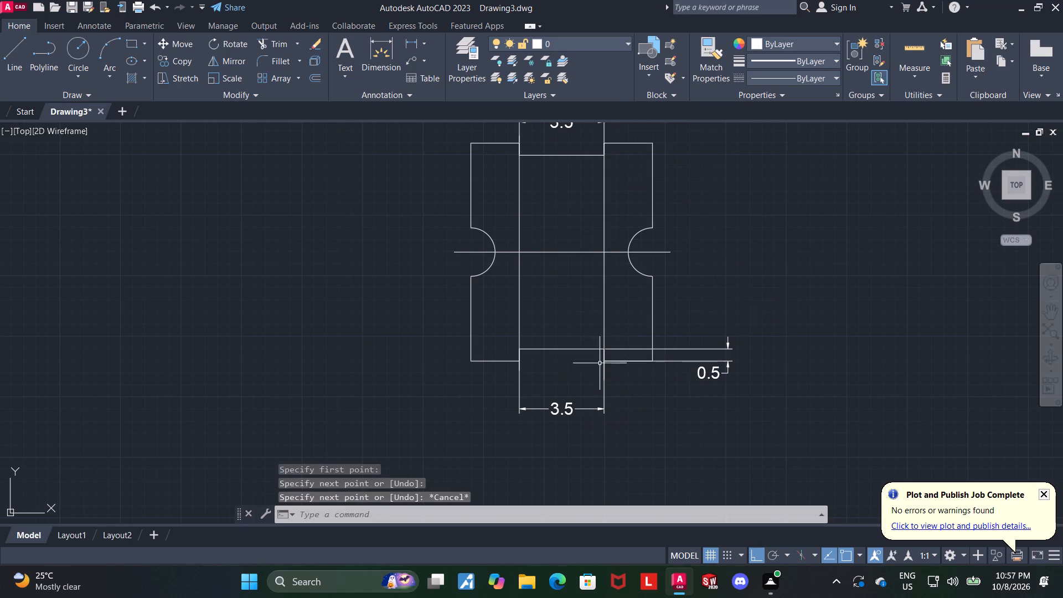
key(Escape)
Assign the ACAD_ISO02W100 linetype to both vertical lines through the recess ends.
click(602, 312)
click(519, 306)
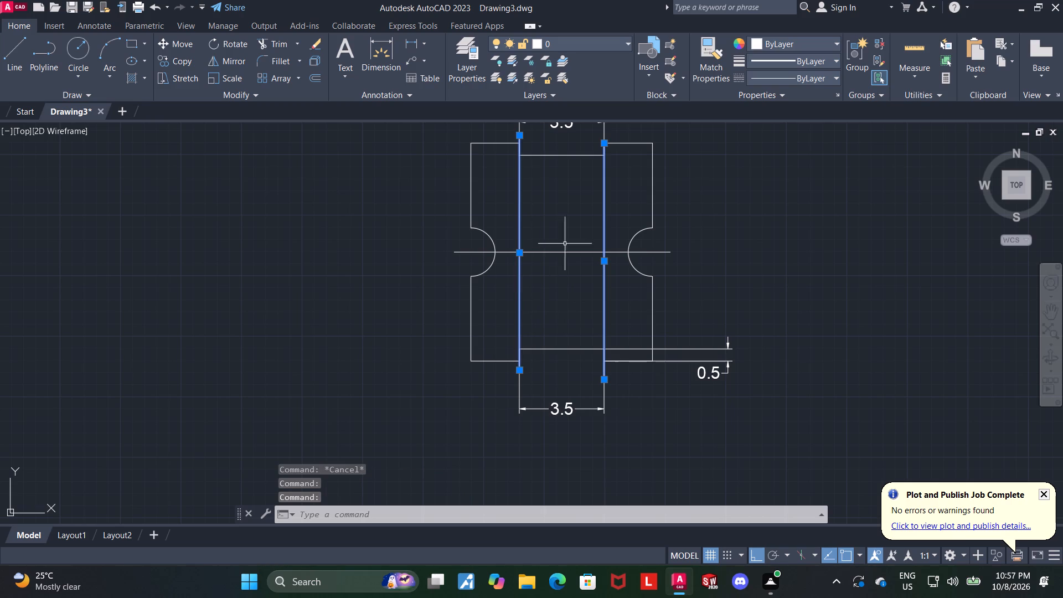
click(788, 75)
click(792, 120)
key(Escape)
Change the colour of the two vertical lines and the horizontal centreline to green 19,155,72.
scroll(629, 271, up, 2)
click(564, 279)
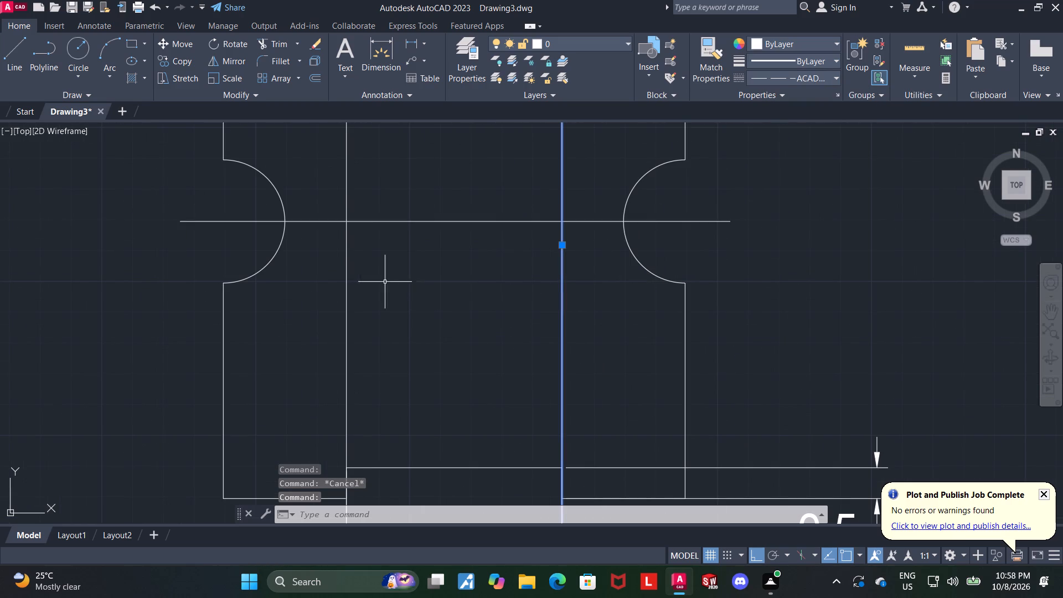
click(344, 281)
key(Escape)
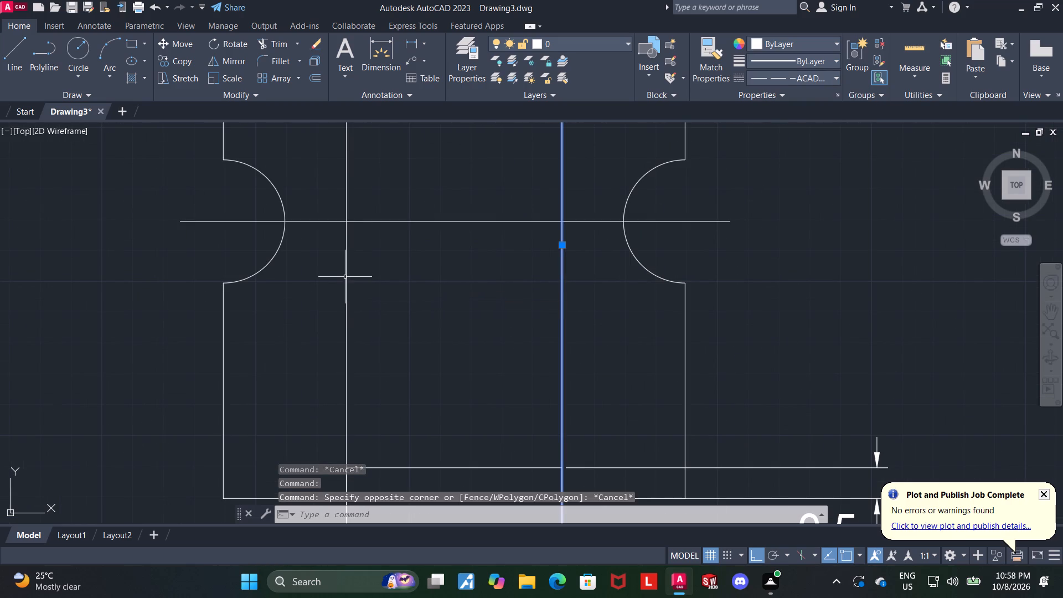
click(345, 277)
click(420, 220)
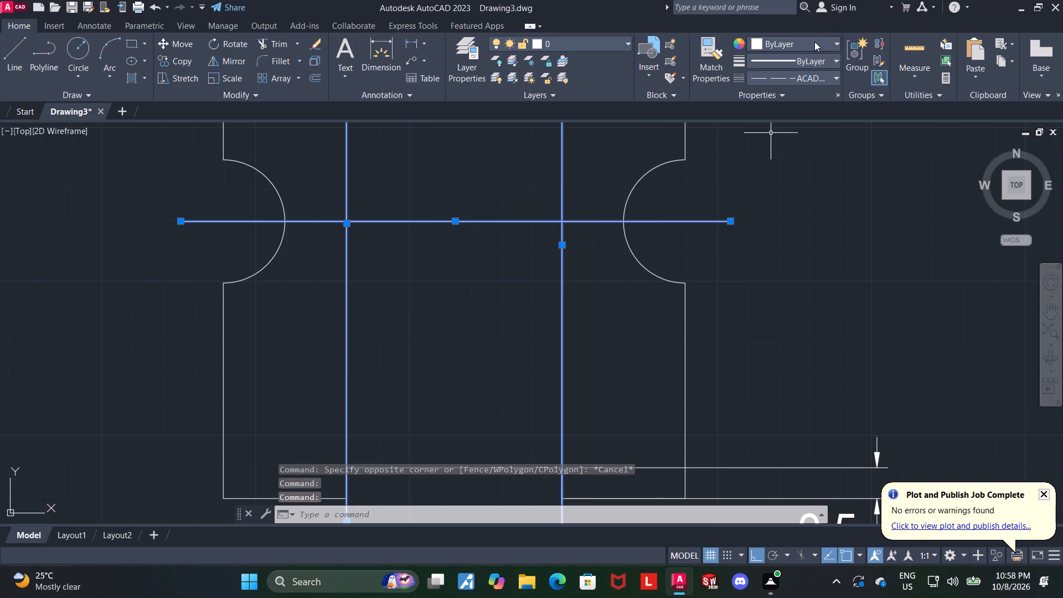
click(813, 42)
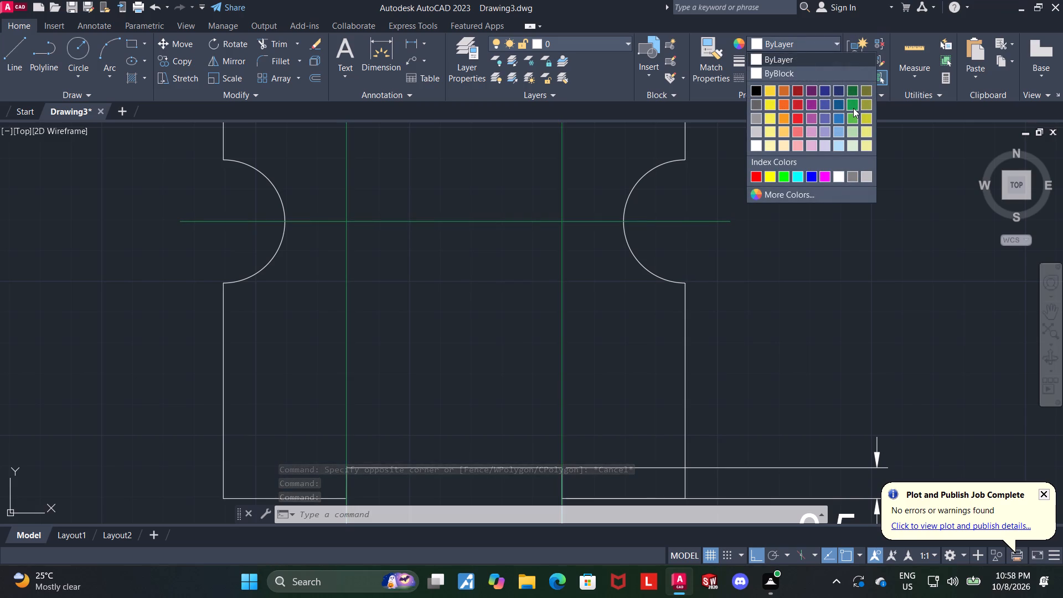
click(854, 106)
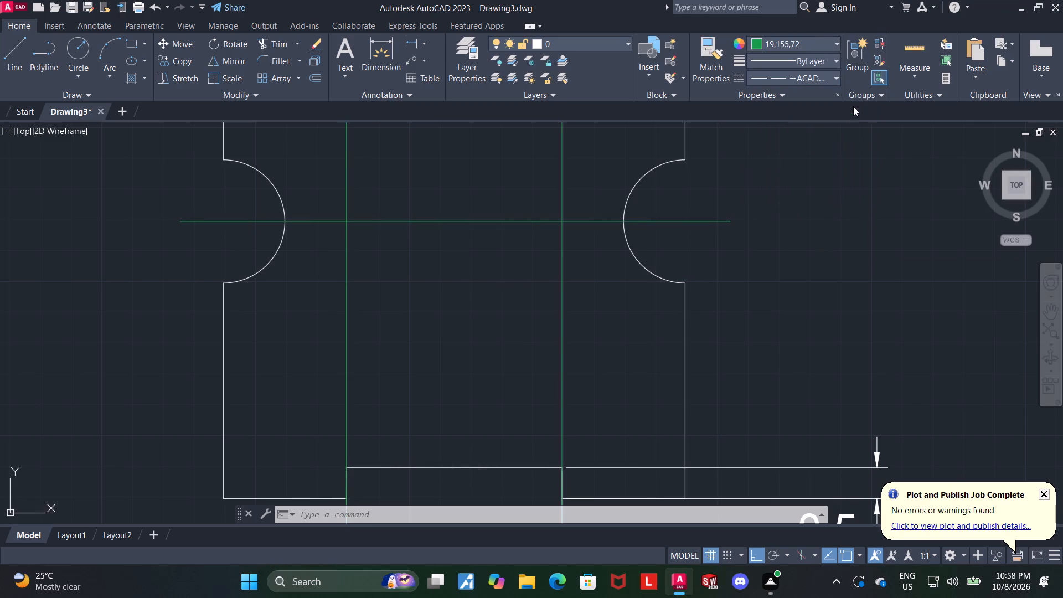
key(Escape)
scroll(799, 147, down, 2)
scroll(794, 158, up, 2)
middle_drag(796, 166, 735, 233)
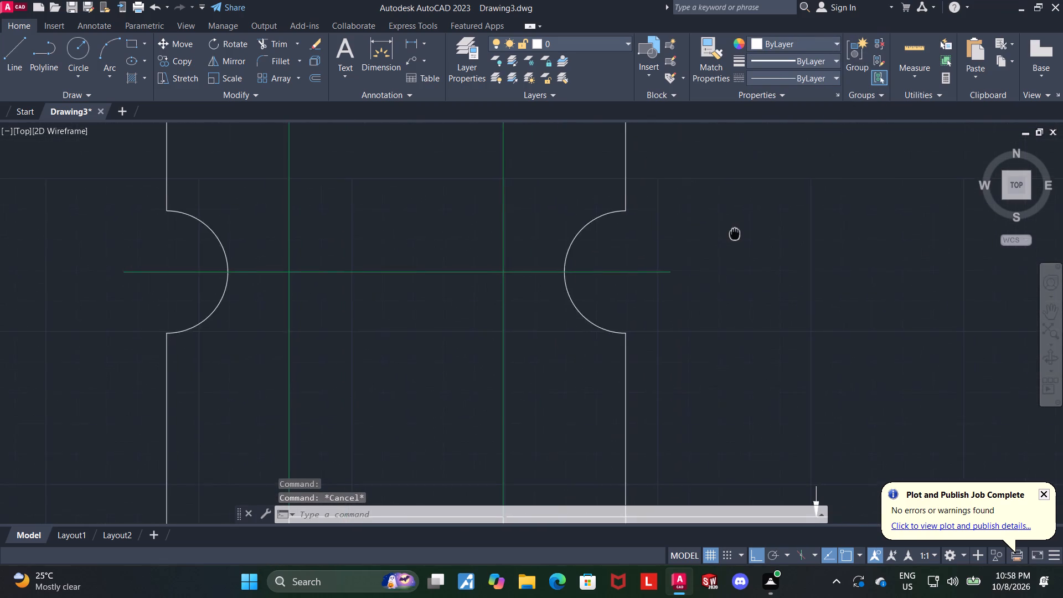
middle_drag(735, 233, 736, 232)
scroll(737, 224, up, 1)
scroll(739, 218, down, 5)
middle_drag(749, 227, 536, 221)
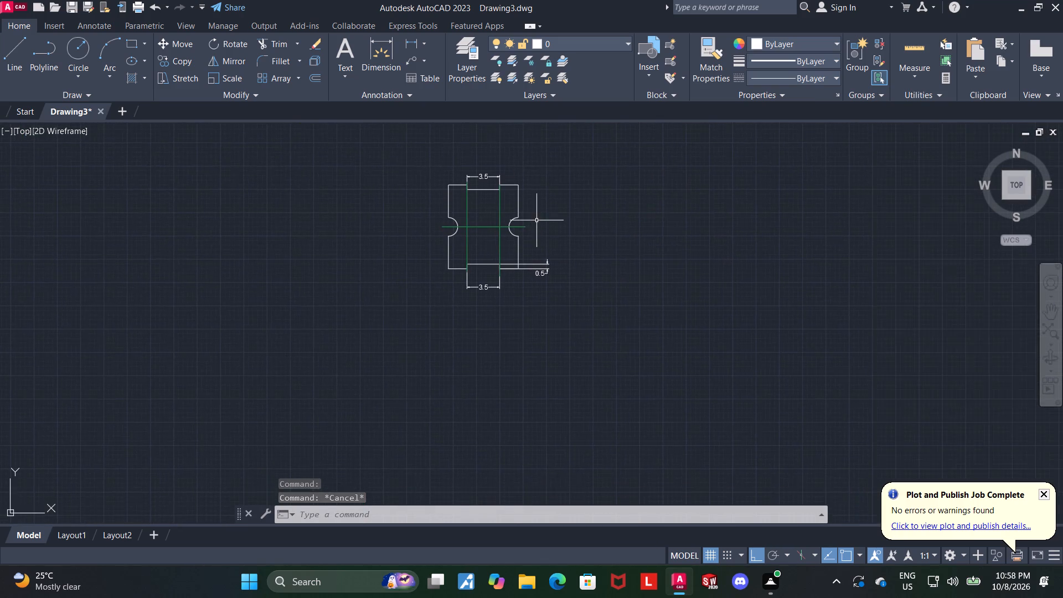
Draw a circle of radius 0.5 centred where the left vertical line crosses the horizontal centreline.
scroll(536, 220, up, 2)
scroll(412, 228, up, 1)
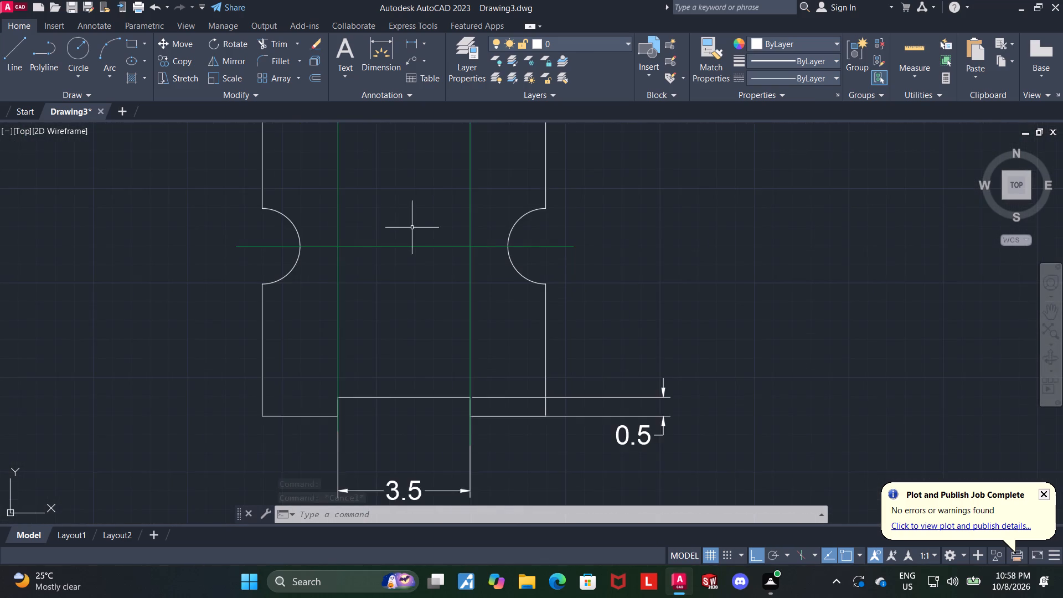
scroll(362, 228, up, 1)
click(75, 44)
scroll(343, 240, up, 1)
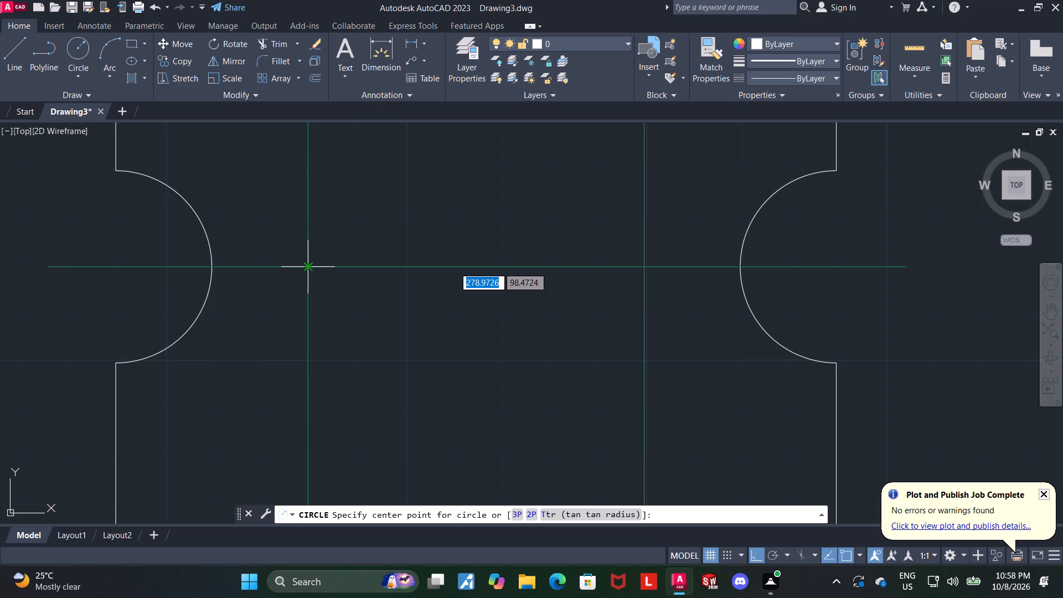
click(309, 267)
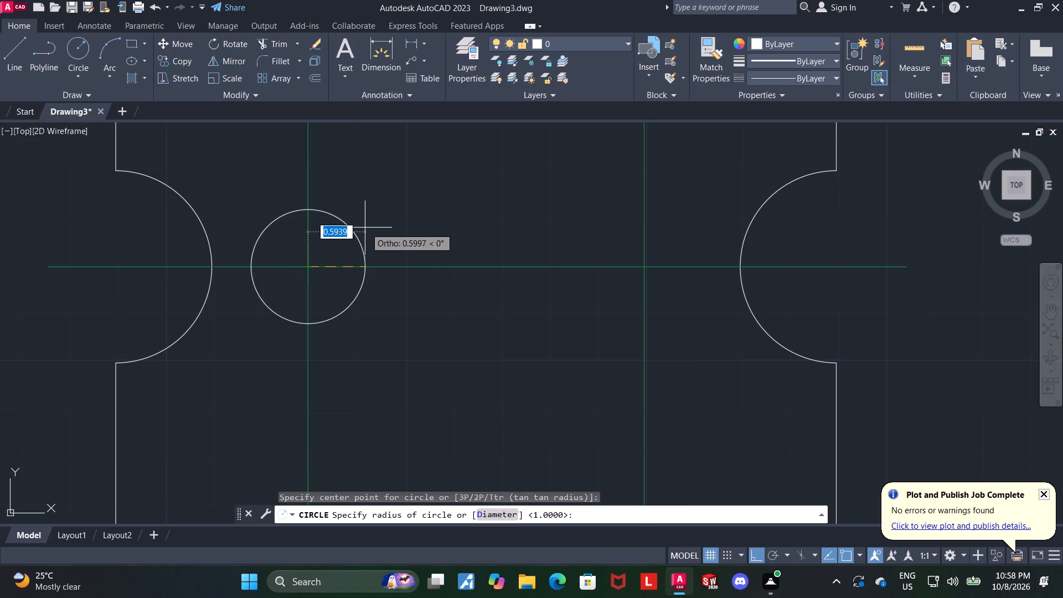
text(0.5)
key(Return)
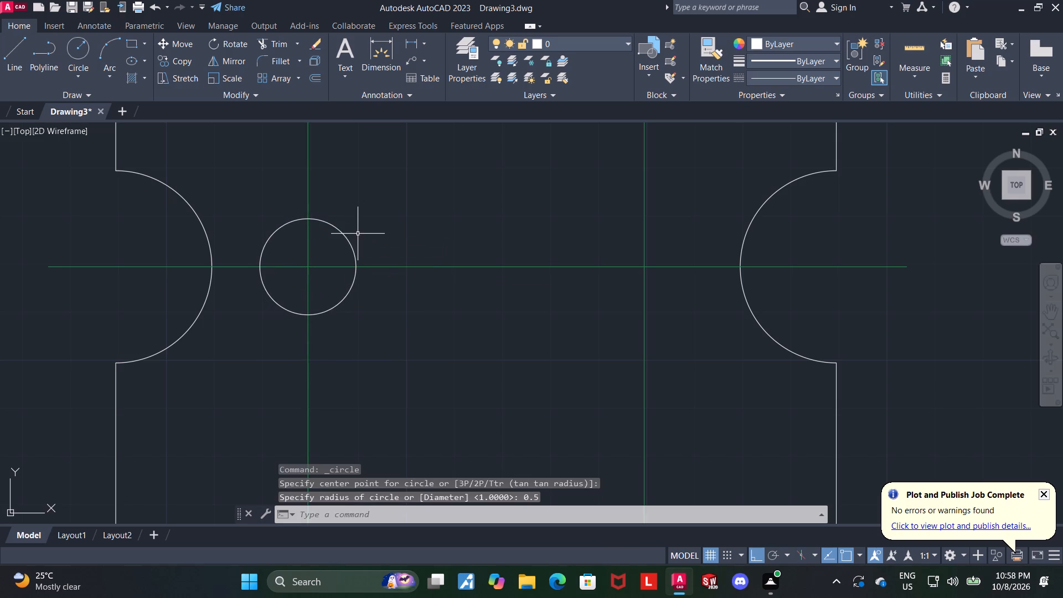
key(Escape)
key(Escape)
Draw a circle of radius 0.5 centred where the right vertical line crosses the horizontal centreline.
click(85, 54)
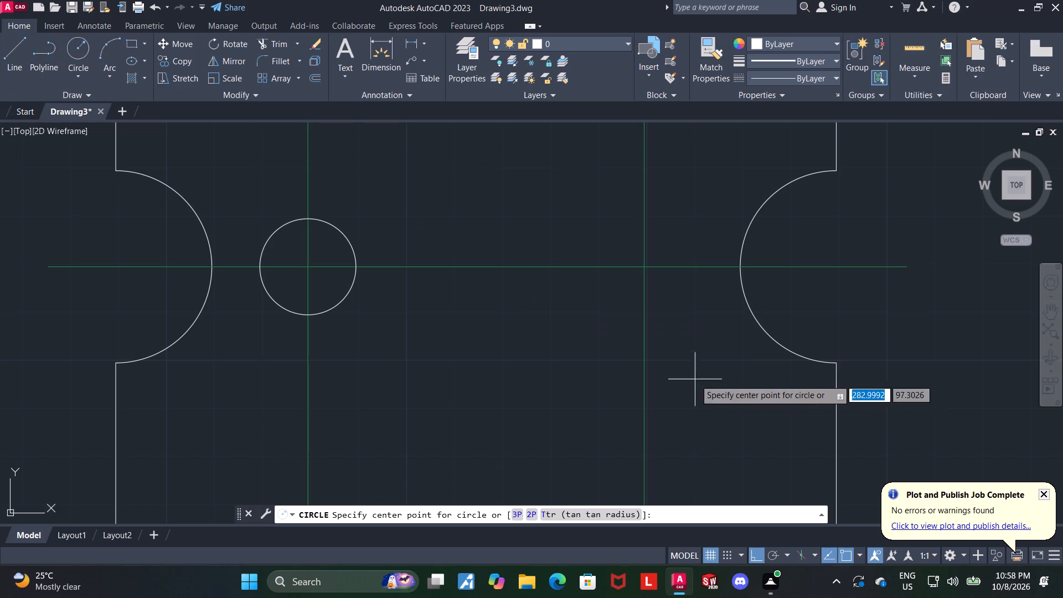
click(642, 266)
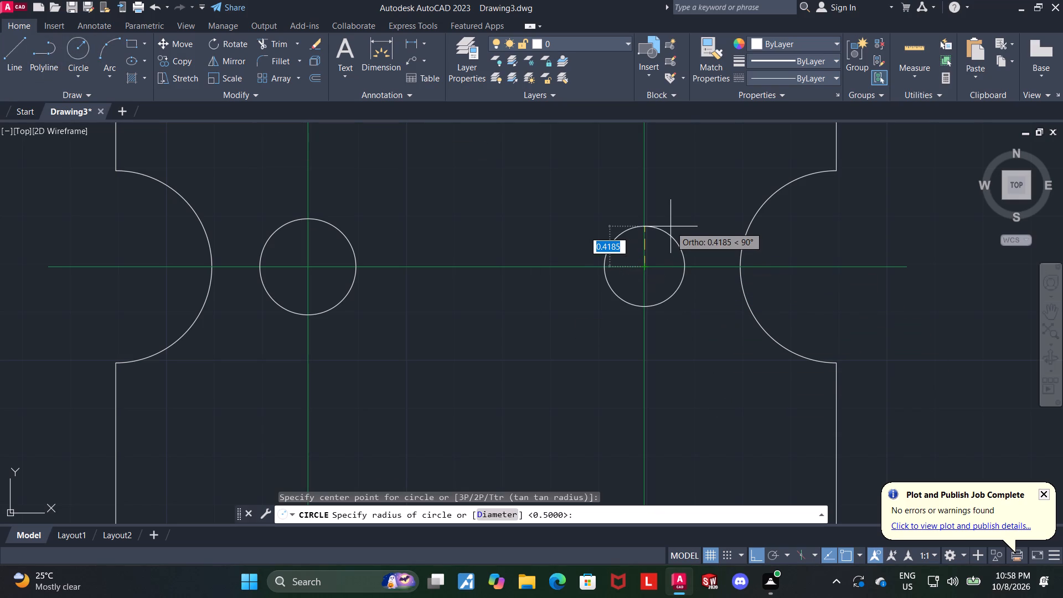
text(0.5)
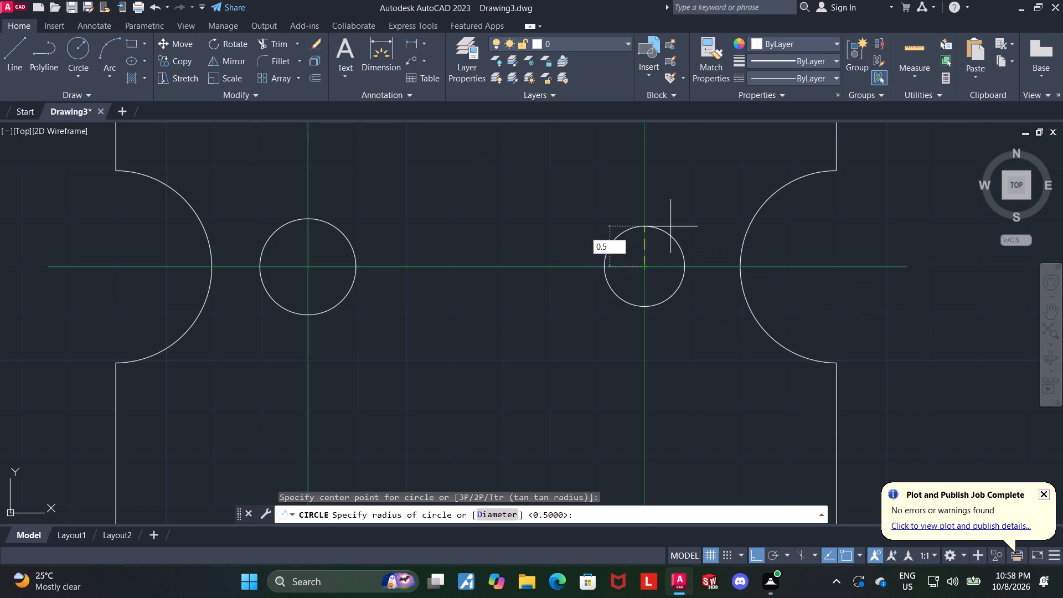
key(Return)
key(Escape)
key(Escape)
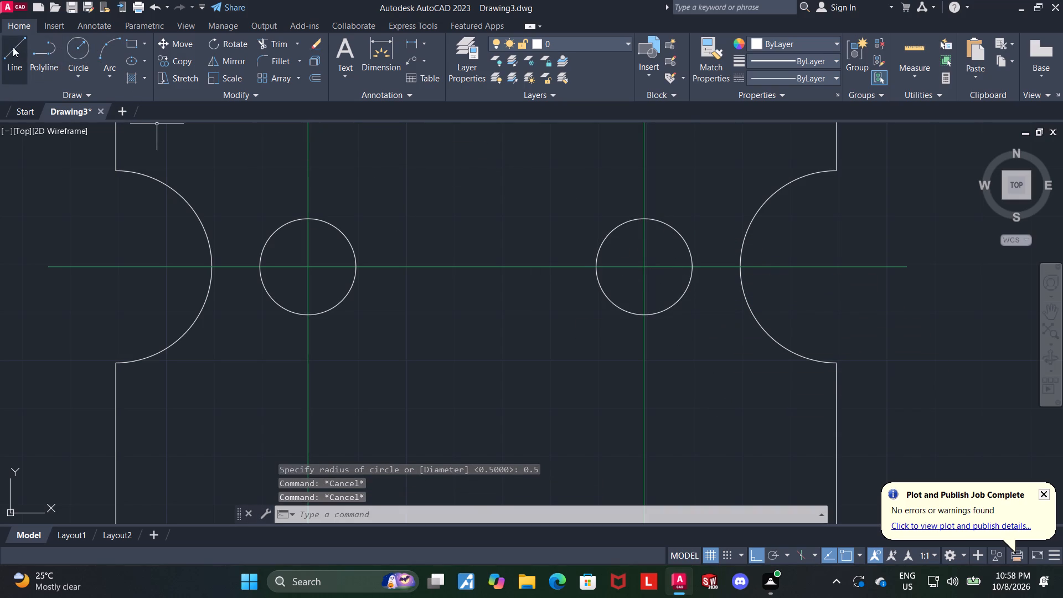
Draw a horizontal line joining the centres of the two radius-0.5 circles.
click(13, 47)
click(307, 265)
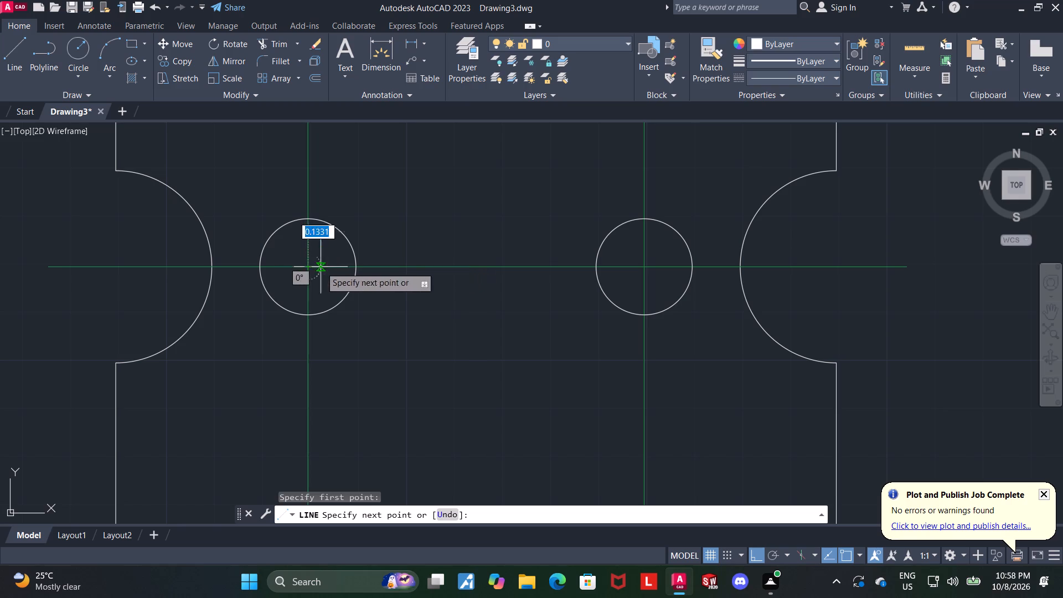
click(646, 267)
key(Escape)
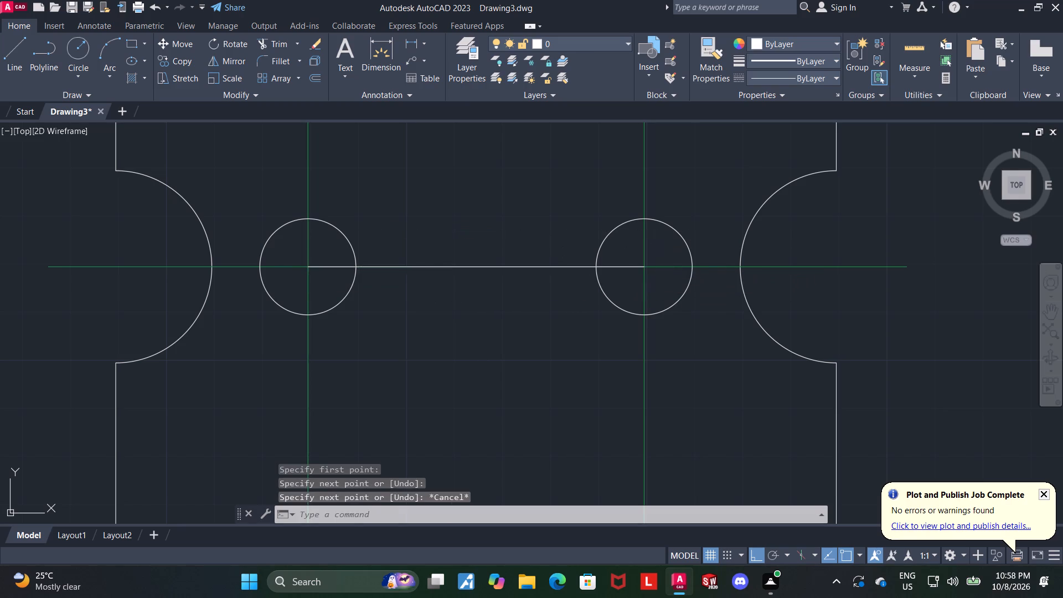
key(Escape)
key(Escape)
Offset the line between the circle centres by 0.5 both above and below.
click(426, 268)
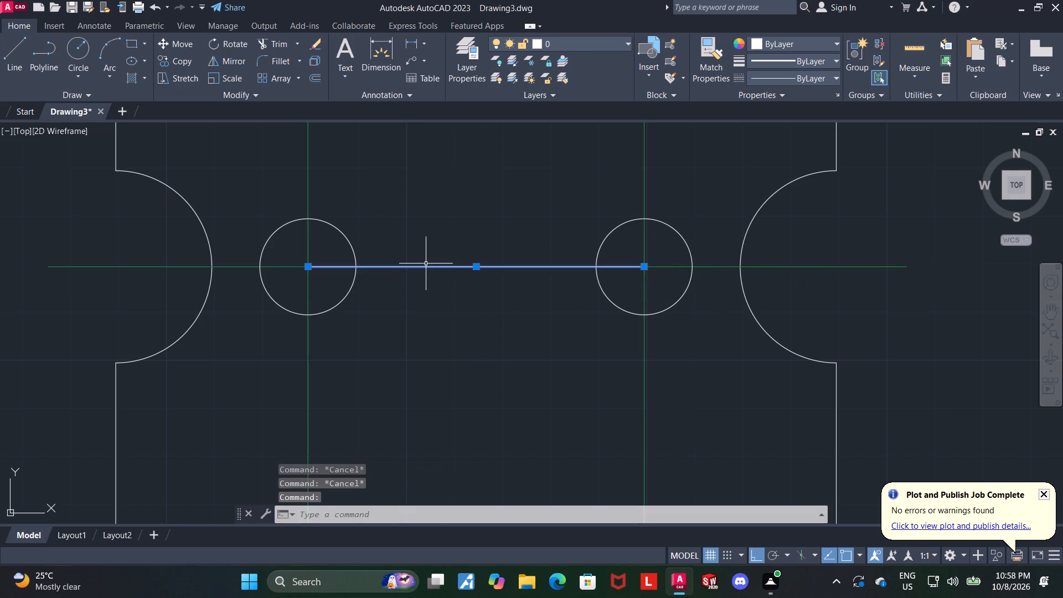
text(offset)
key(Return)
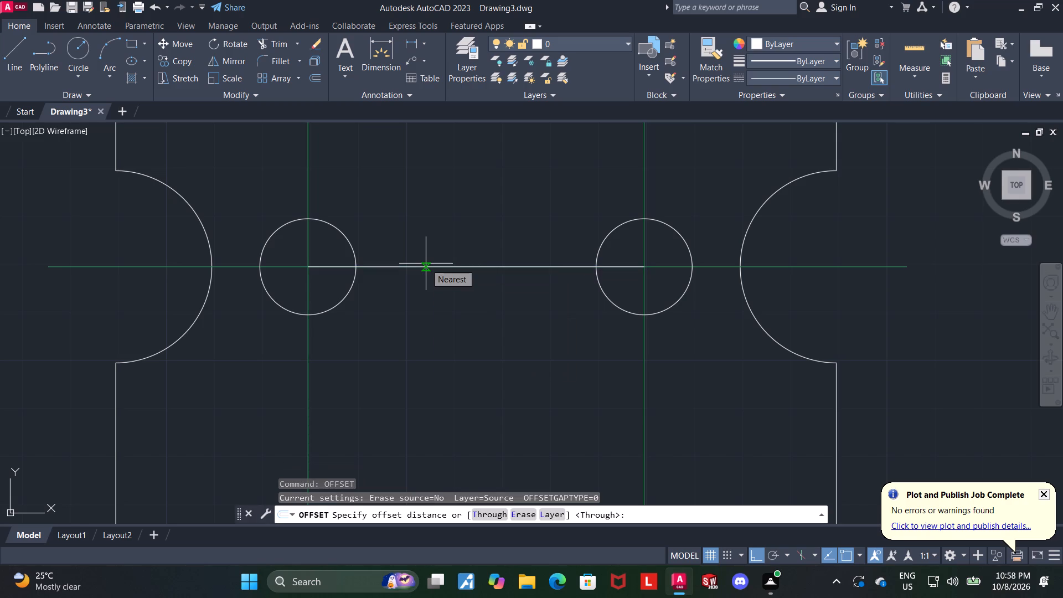
key(0)
text(.5)
key(Return)
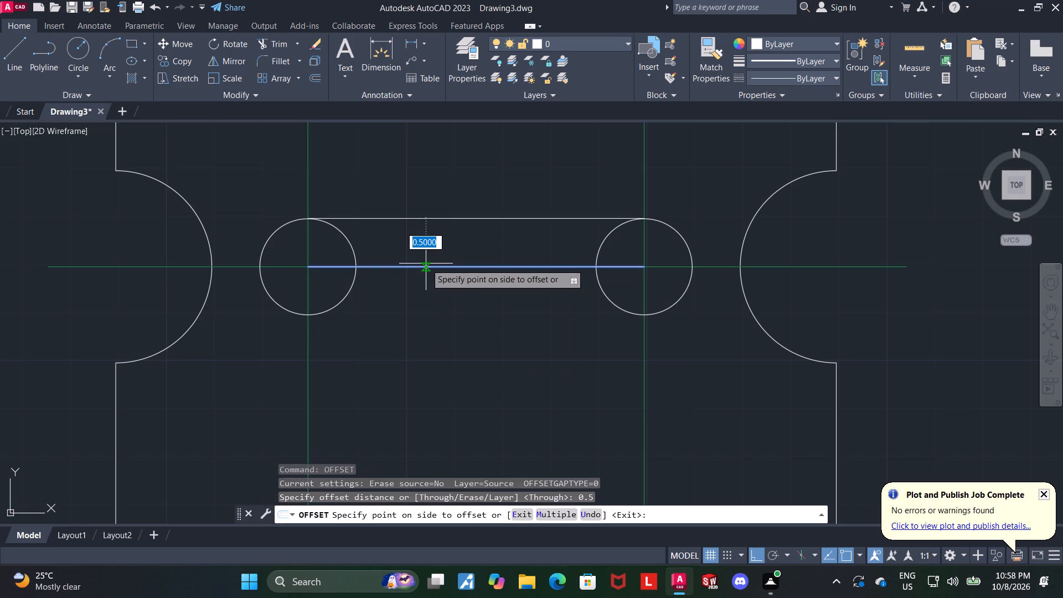
click(418, 229)
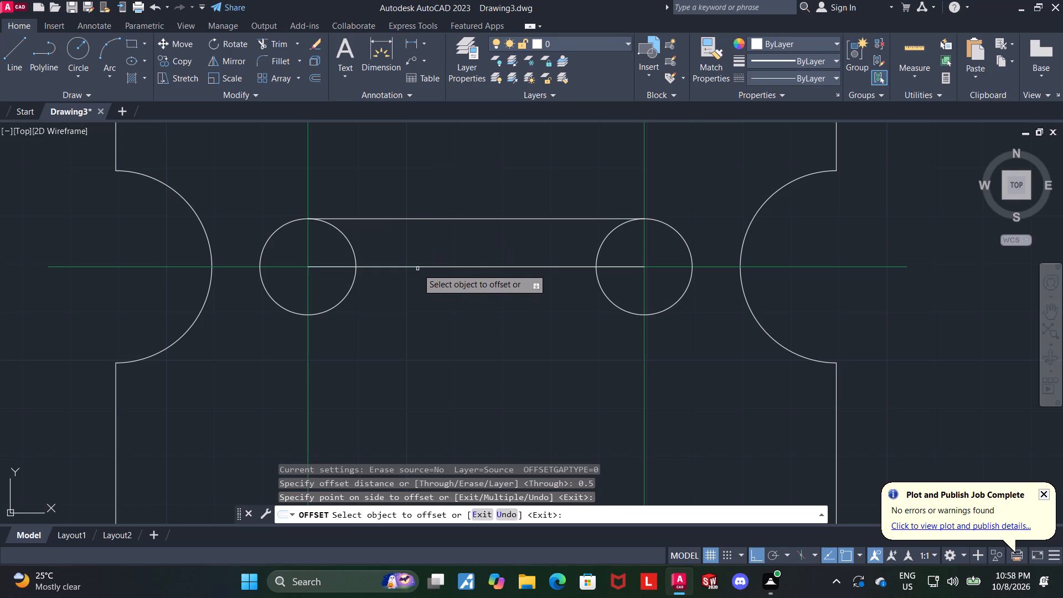
click(416, 267)
click(419, 298)
key(Escape)
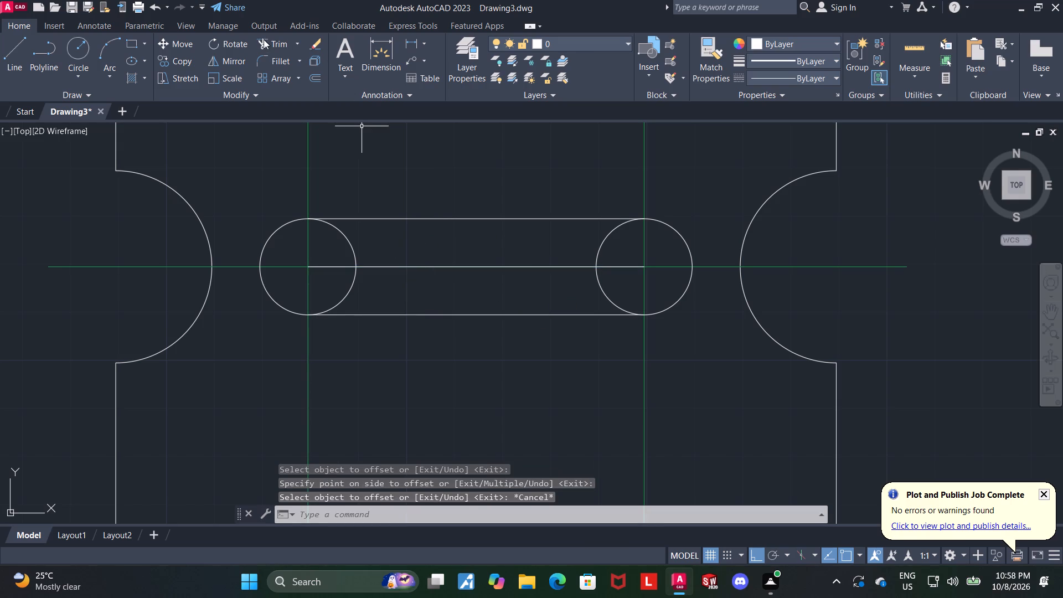
Trim away the inner halves of both circles and the white line between their centres to form a round-ended slot.
click(264, 39)
click(423, 266)
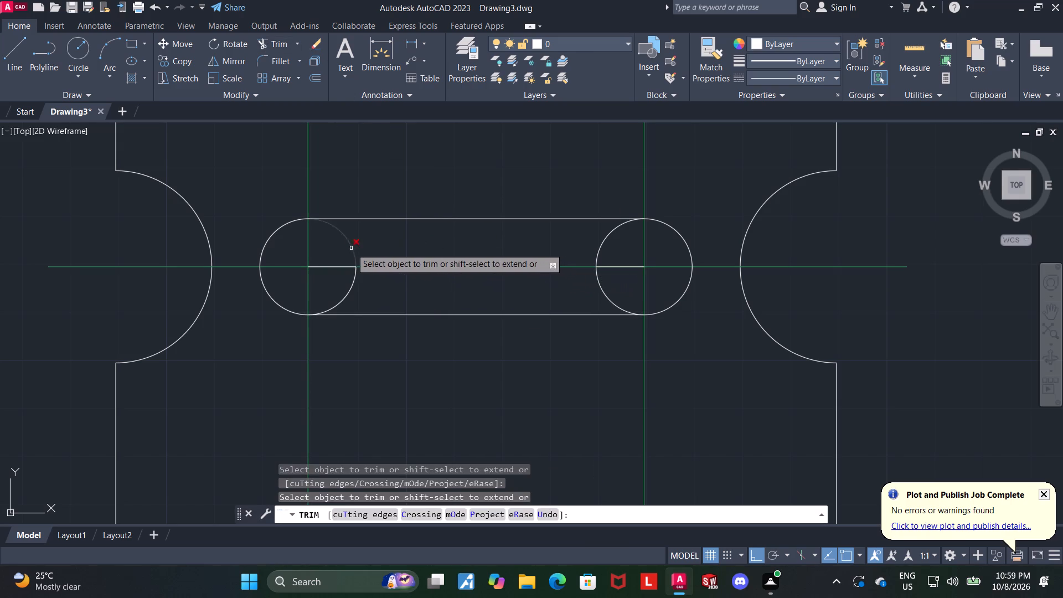
click(350, 248)
click(339, 266)
click(348, 285)
drag(350, 285, 379, 286)
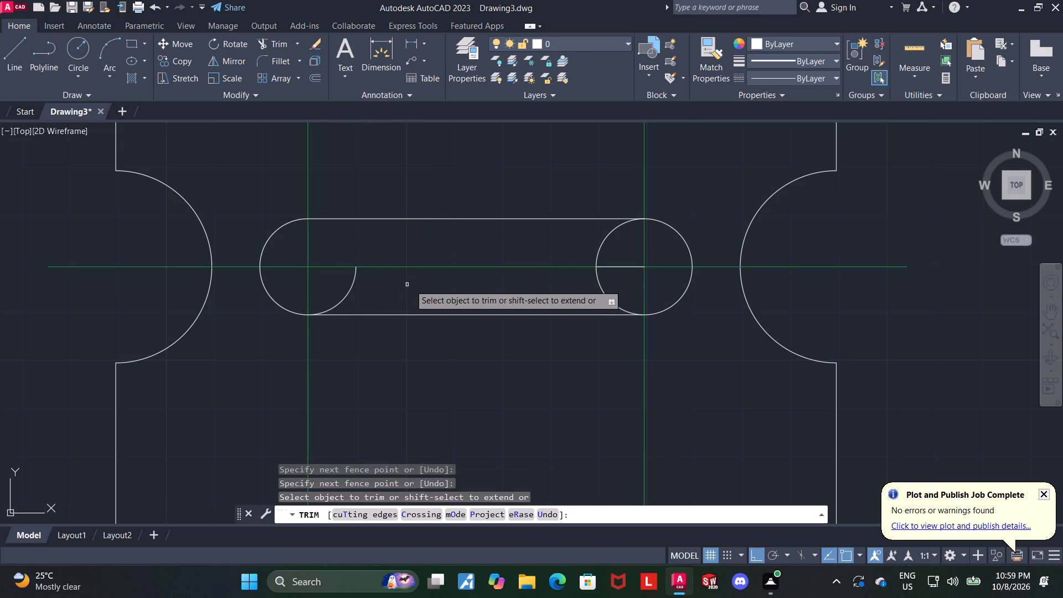
drag(368, 291, 336, 285)
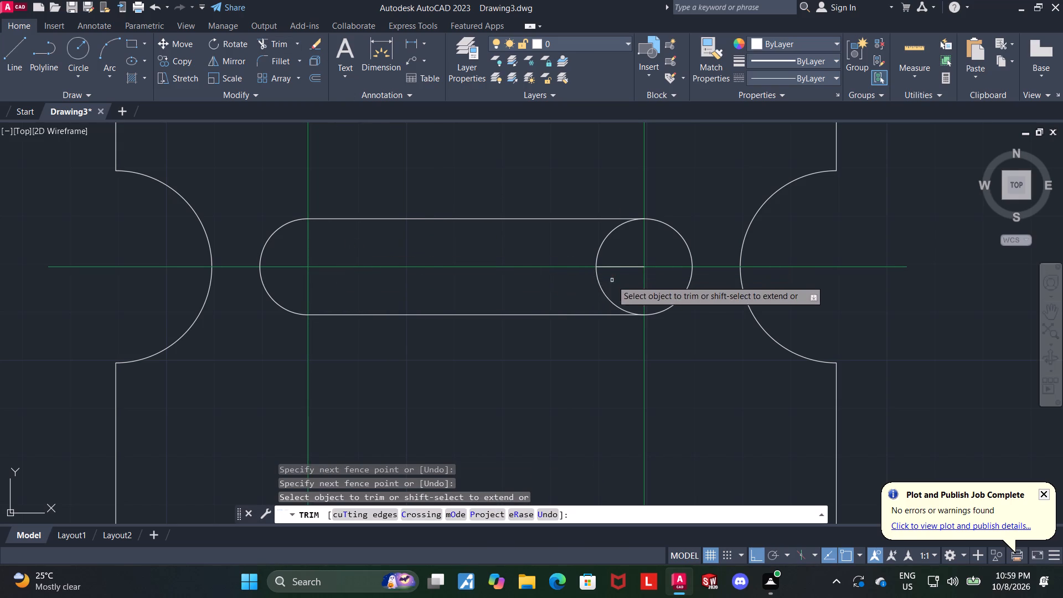
drag(593, 297, 590, 241)
key(Escape)
Add a linear dimension between the centres of the slot's end arcs, placed above the slot.
scroll(598, 281, down, 2)
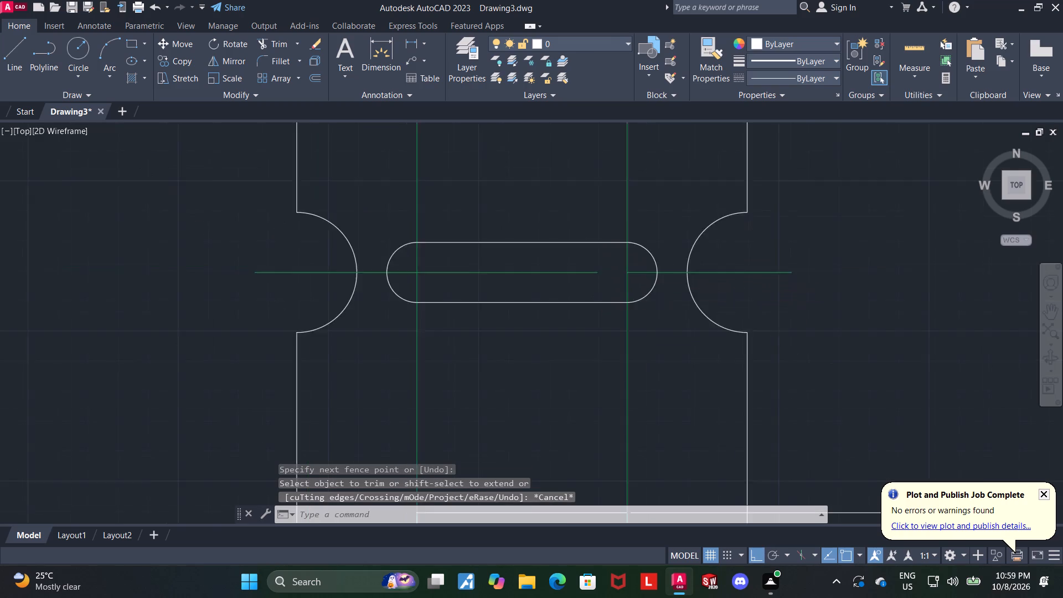
middle_drag(606, 291, 585, 258)
key(Escape)
key(Escape)
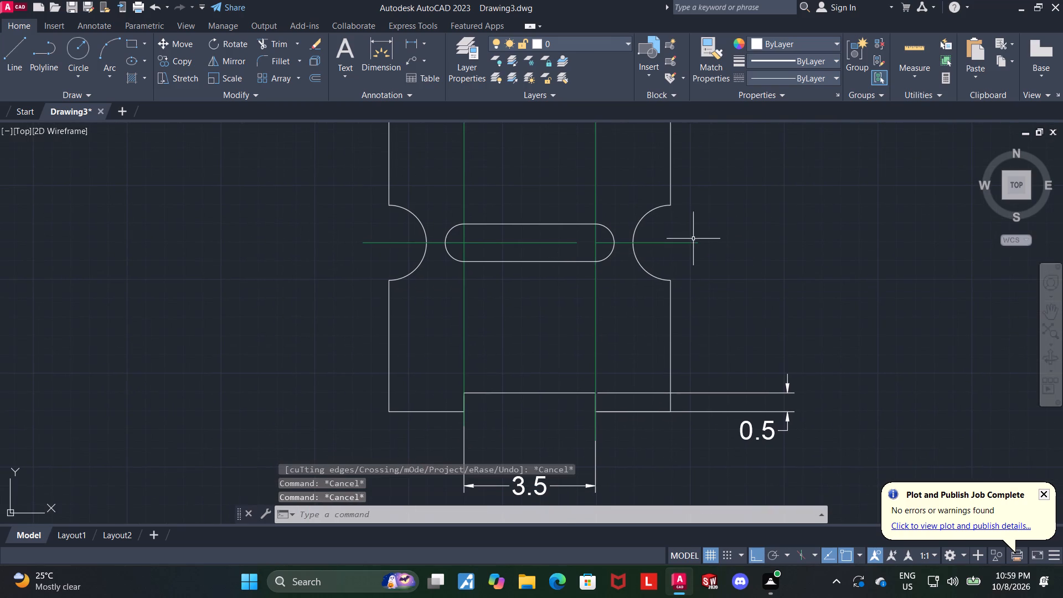
key(Escape)
click(368, 50)
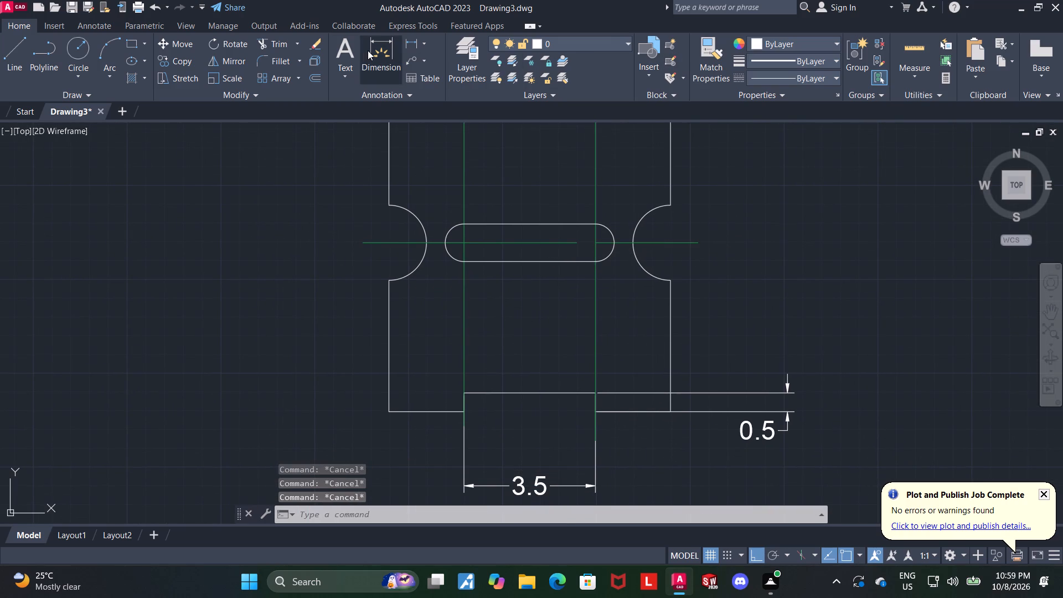
scroll(524, 210, up, 1)
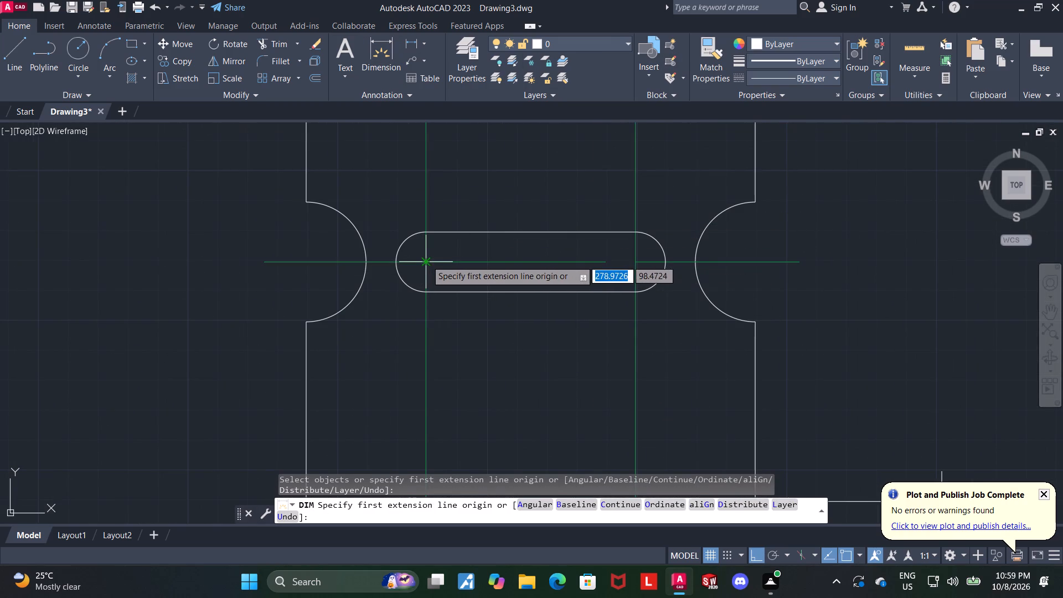
click(426, 260)
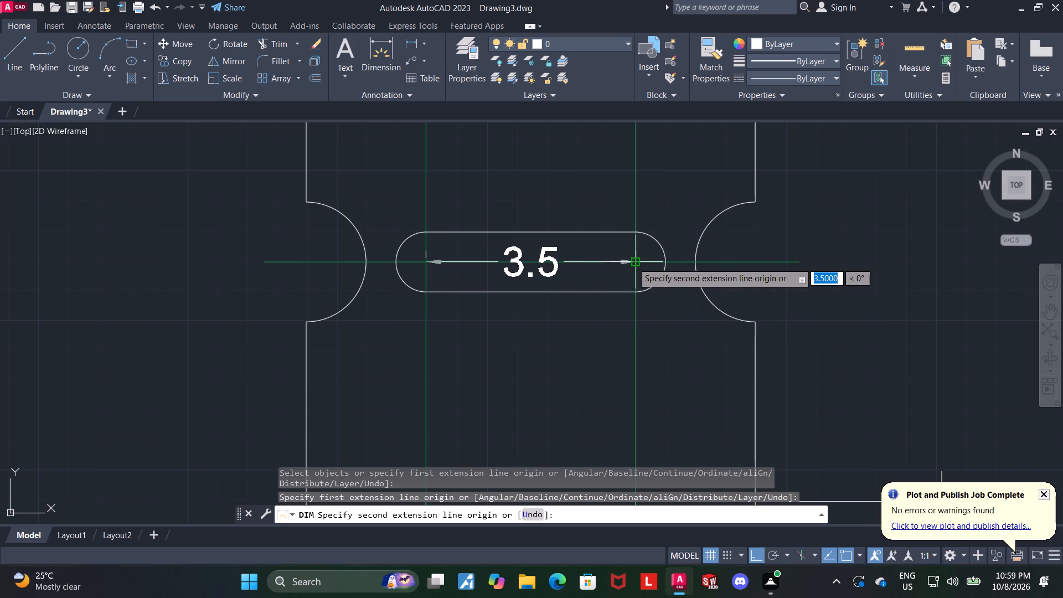
click(634, 264)
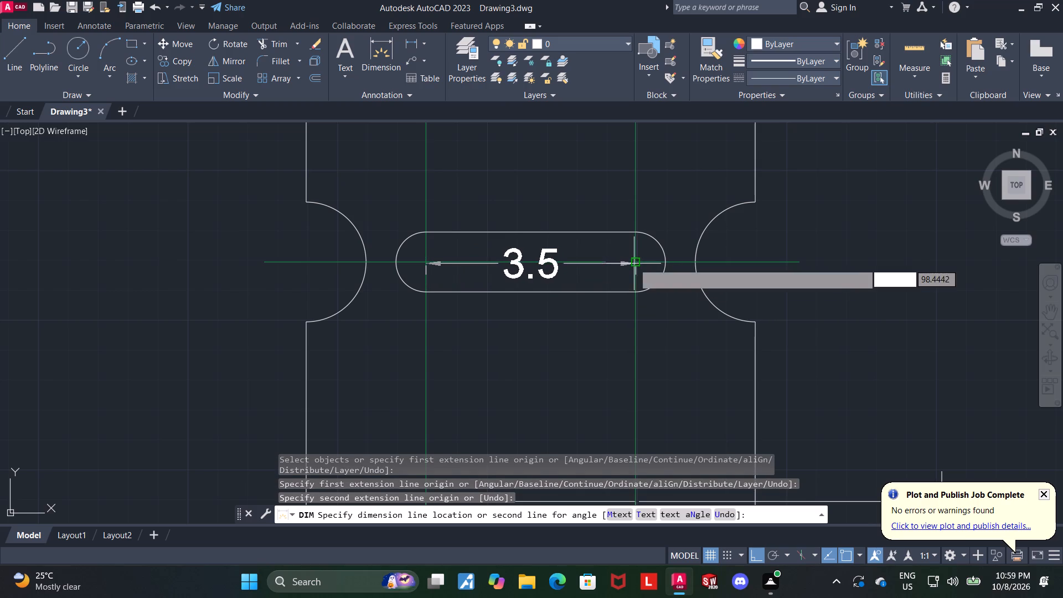
click(609, 193)
key(Escape)
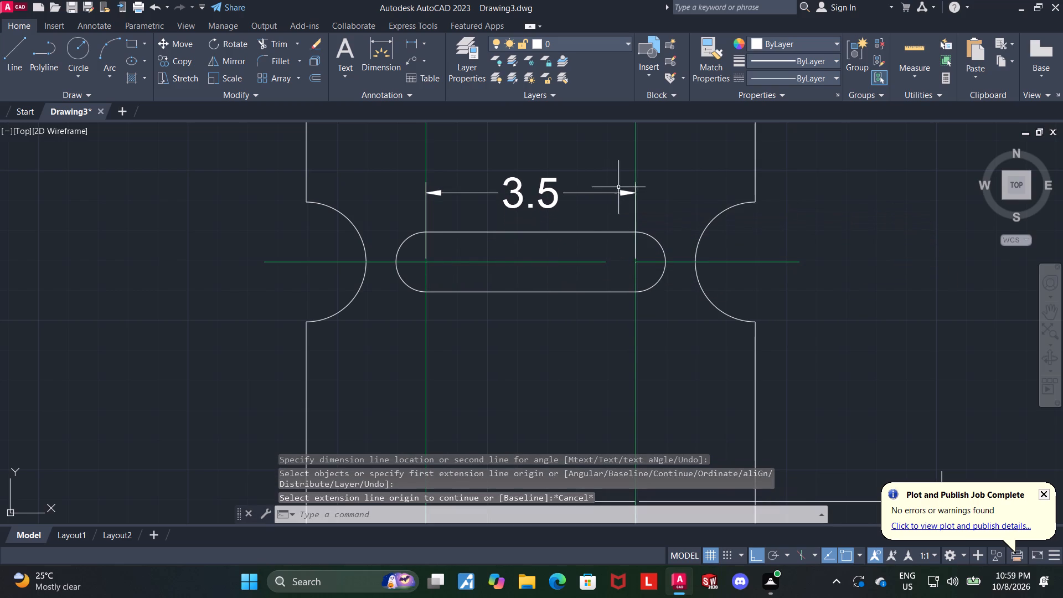
Draw a line 2.25 straight up from the left notch's centre, continuing horizontally past the left vertical centreline.
scroll(635, 304, down, 2)
middle_drag(651, 337, 611, 195)
scroll(608, 215, down, 1)
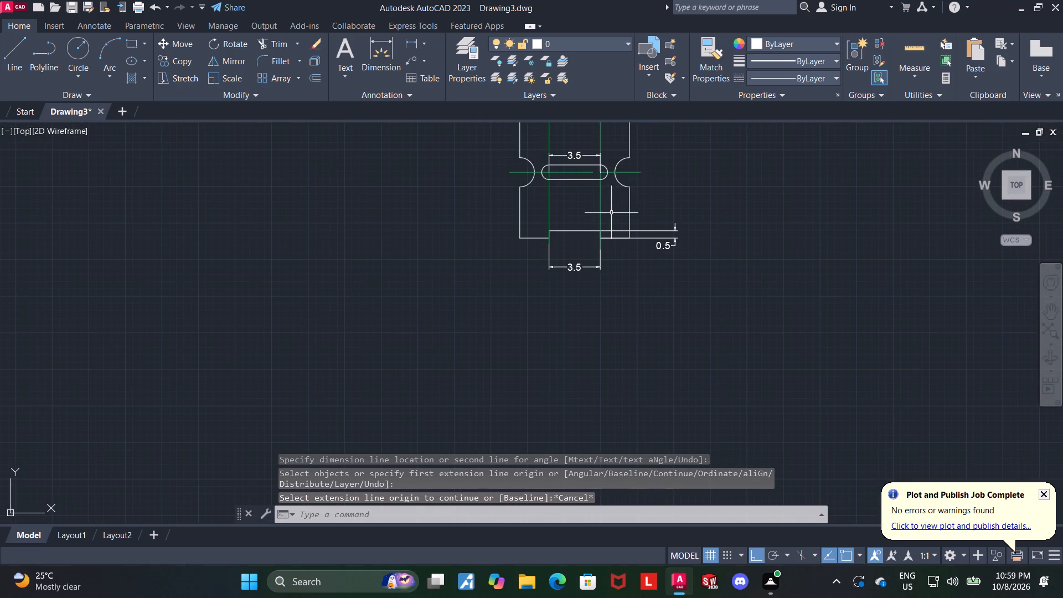
middle_drag(636, 167, 634, 203)
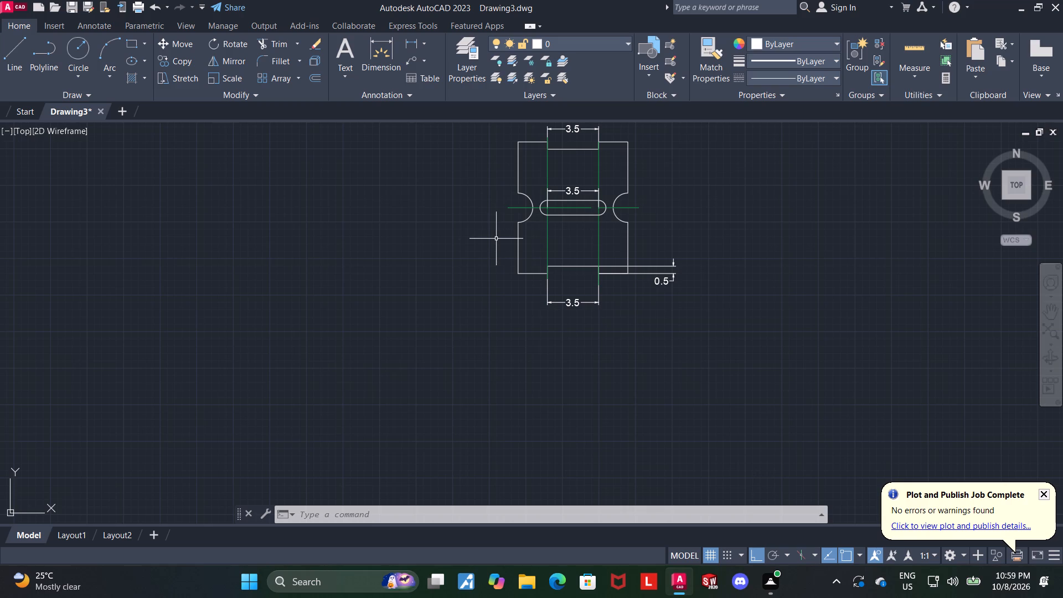
scroll(625, 157, up, 3)
scroll(613, 166, down, 3)
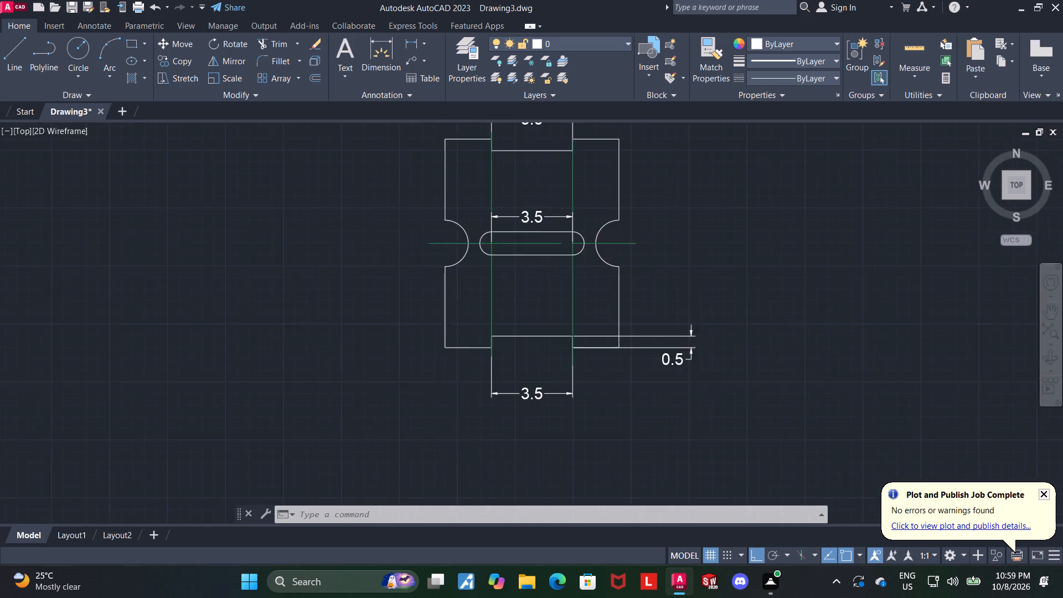
middle_drag(612, 168, 593, 236)
scroll(590, 233, up, 1)
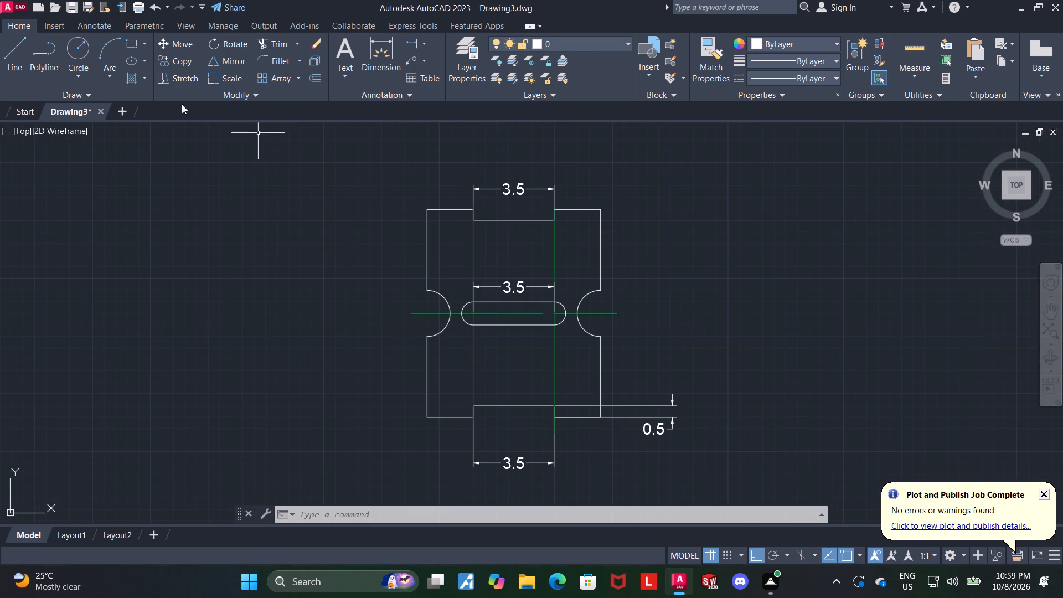
click(4, 51)
scroll(431, 312, up, 2)
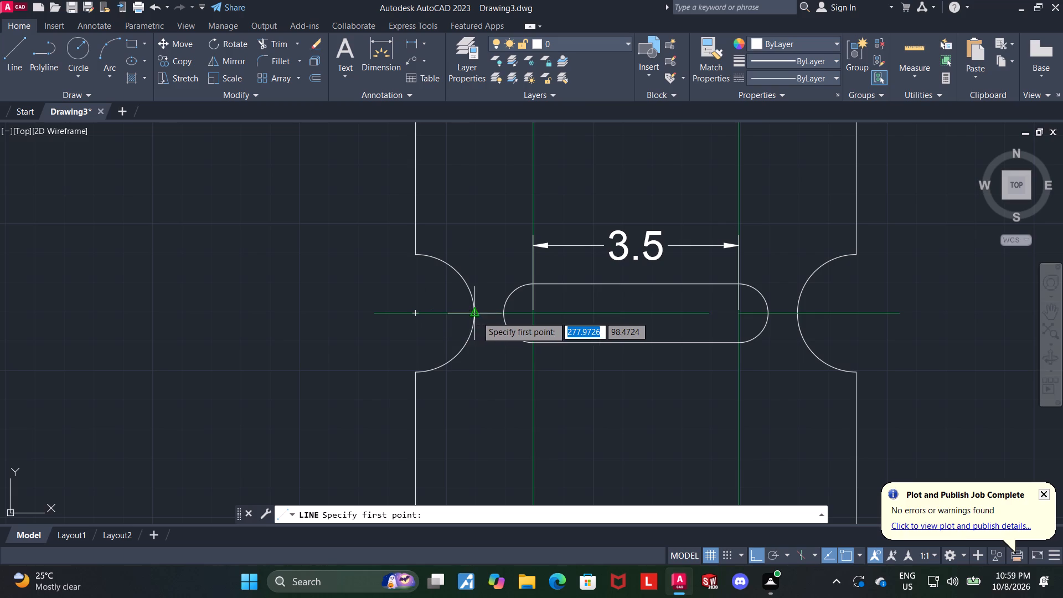
click(412, 314)
scroll(412, 313, down, 1)
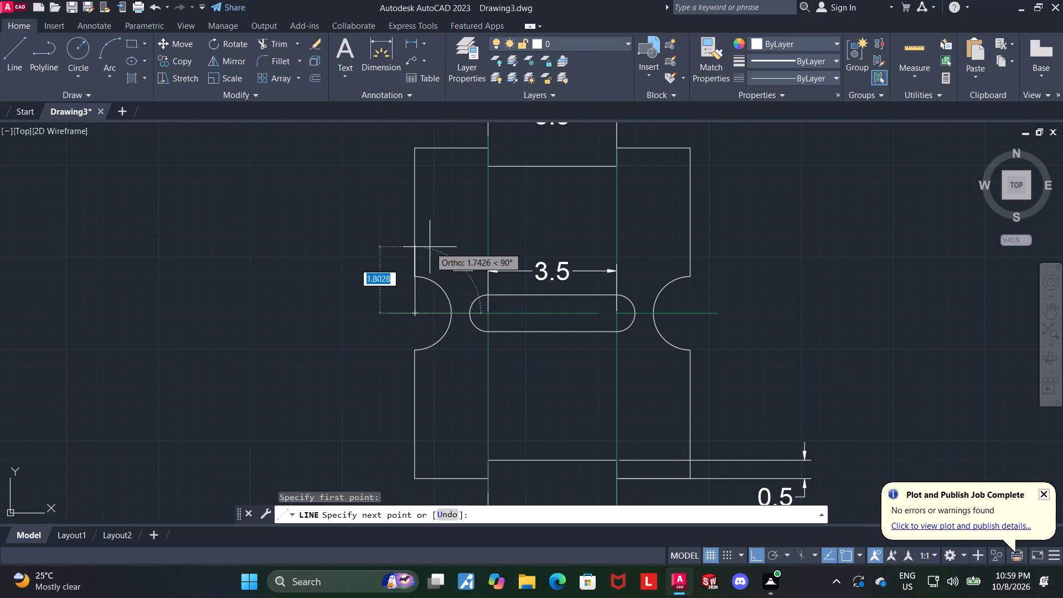
text(2.25)
key(Return)
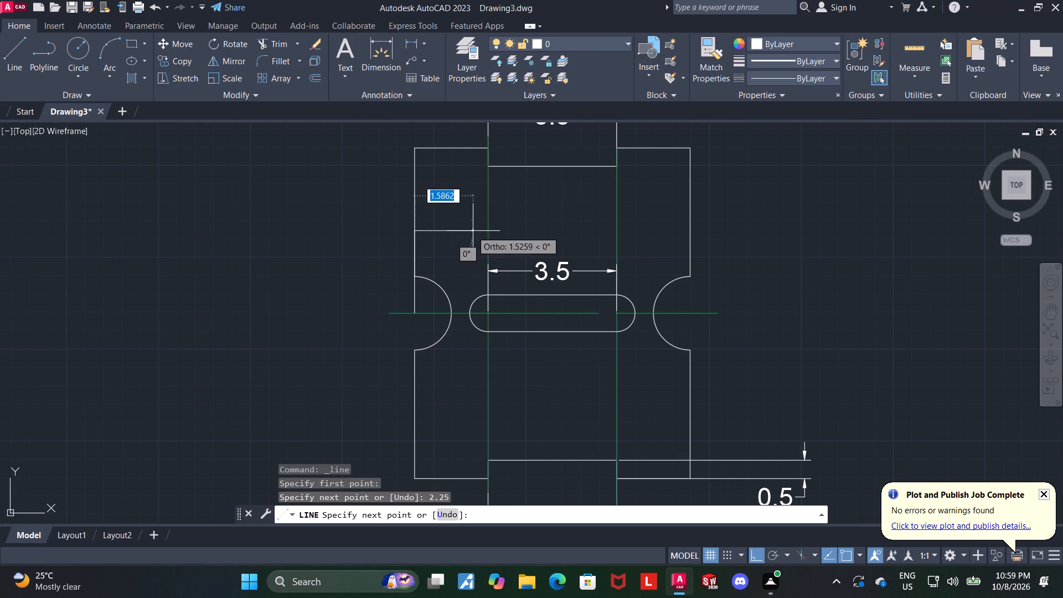
click(512, 231)
key(Escape)
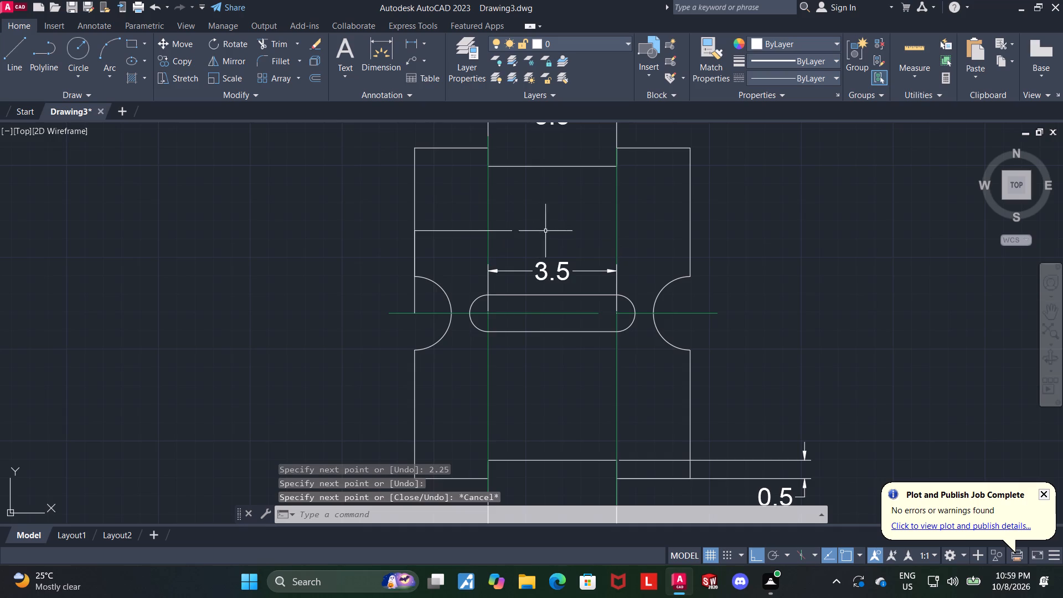
key(Escape)
Delete the 2.25 vertical construction line rising from the left notch's centre.
scroll(493, 236, up, 1)
click(367, 252)
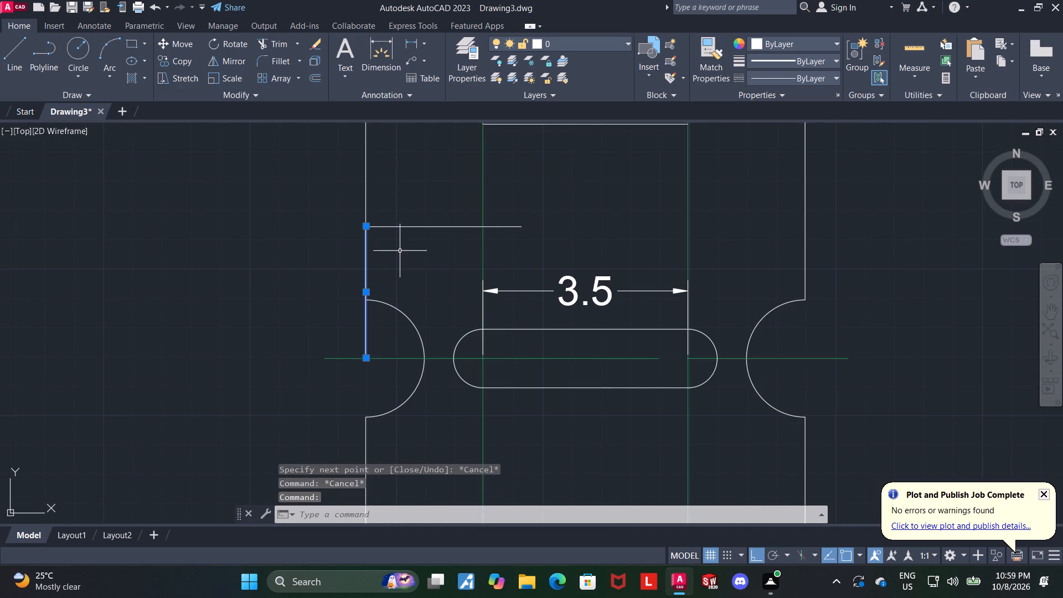
key(Delete)
Draw a circle of diameter 1.5 centred where the horizontal construction line crosses the left vertical centreline.
scroll(440, 238, down, 1)
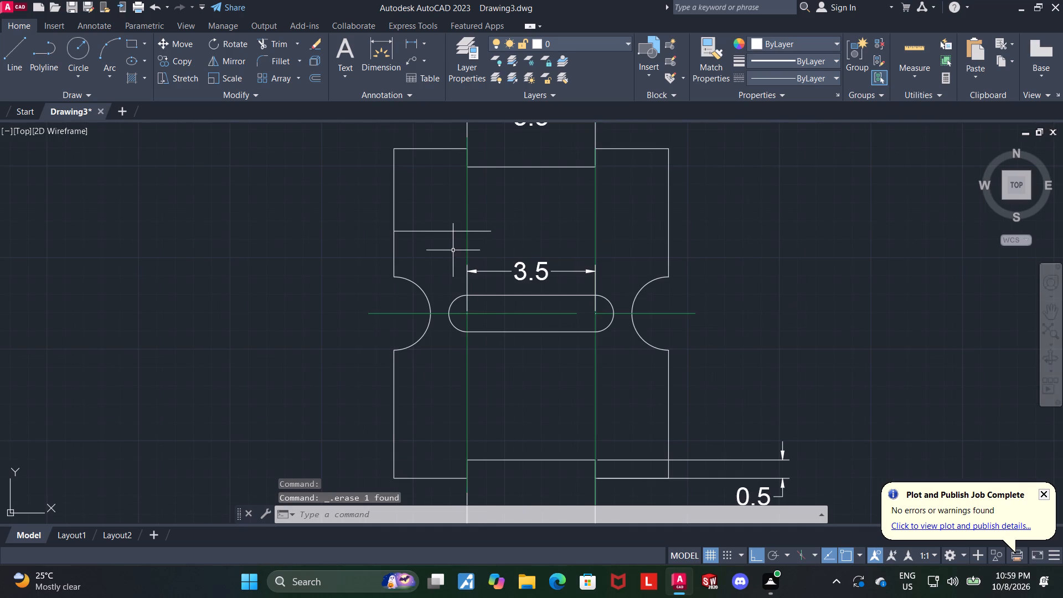
click(81, 45)
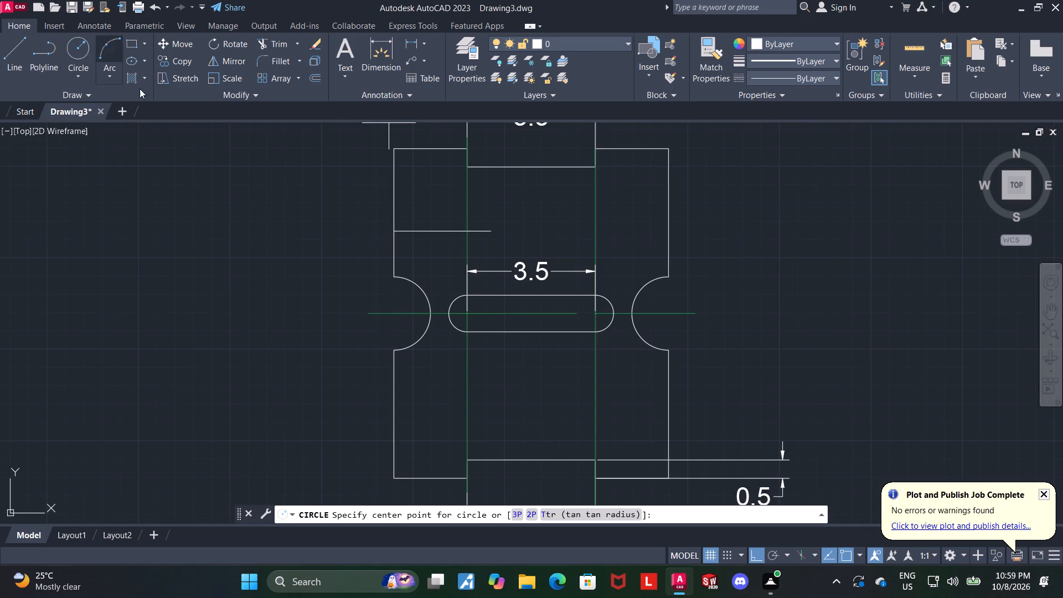
scroll(388, 185, up, 1)
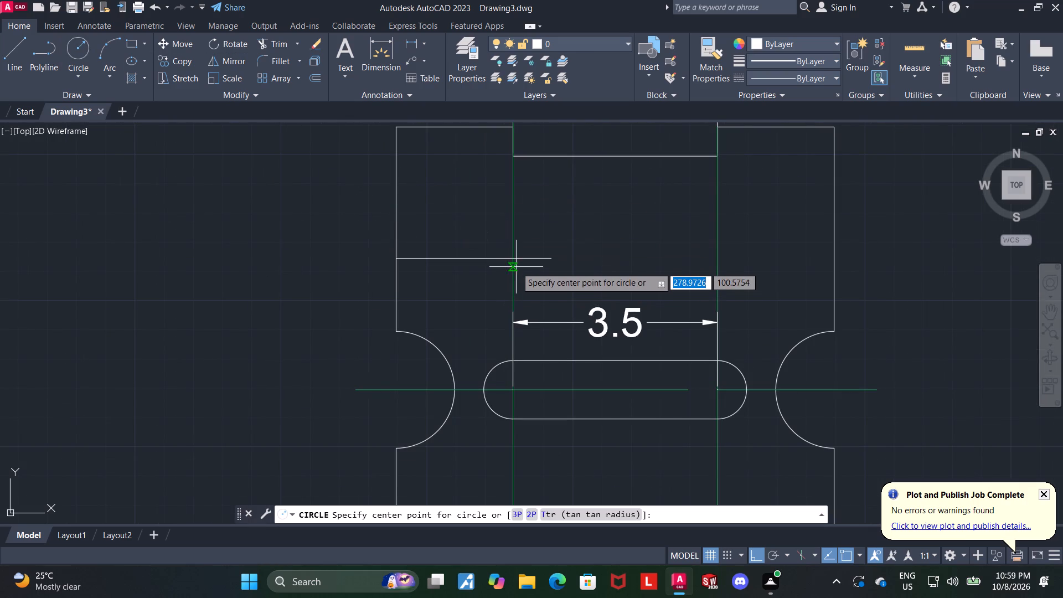
click(513, 257)
text(1.5)
key(BackSpace)
key(BackSpace)
key(BackSpace)
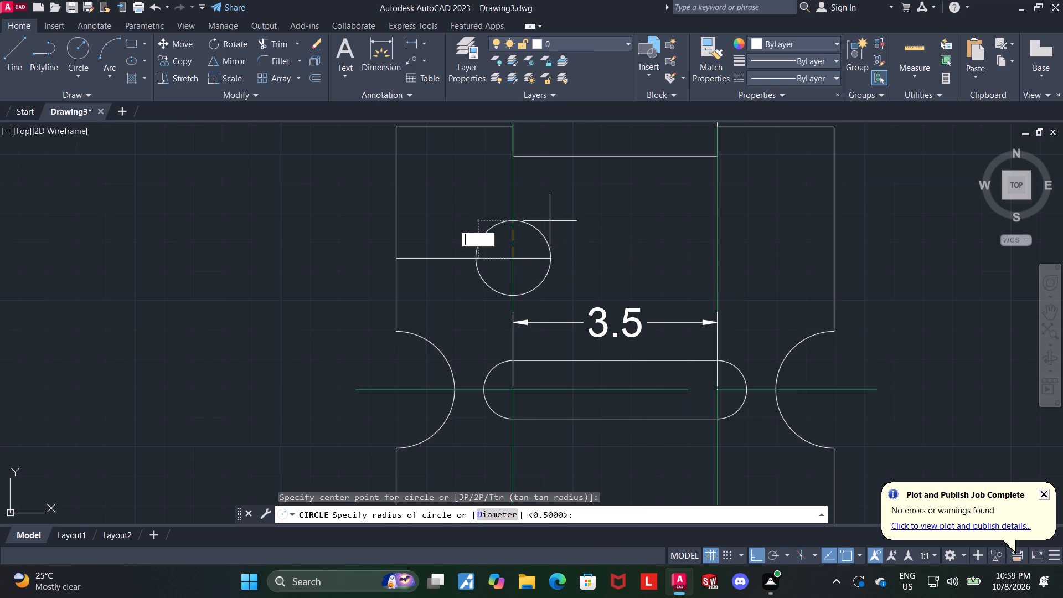
key(d)
key(Return)
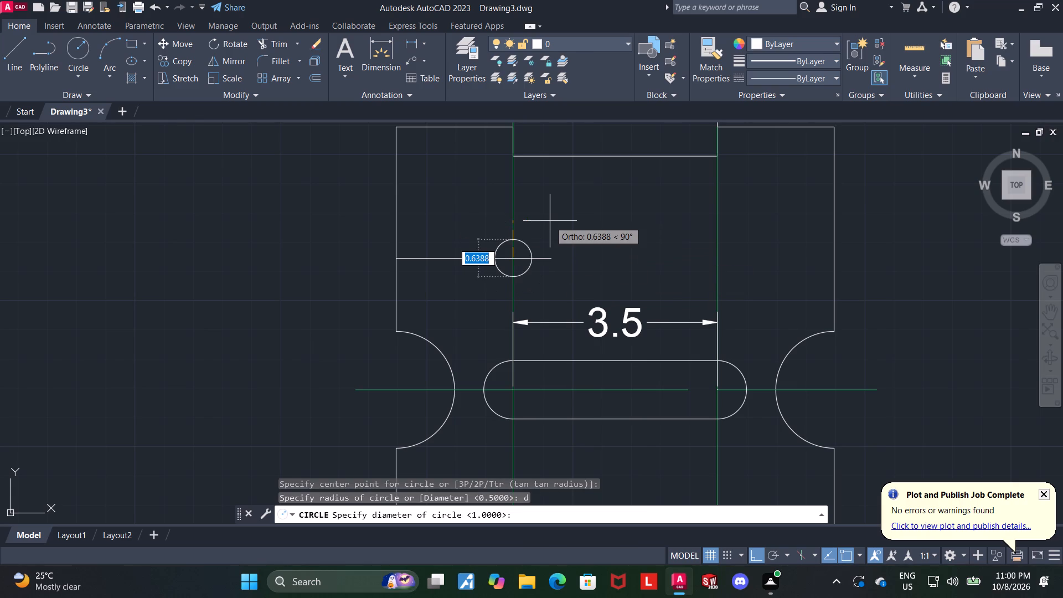
text(1.5)
key(Return)
key(Escape)
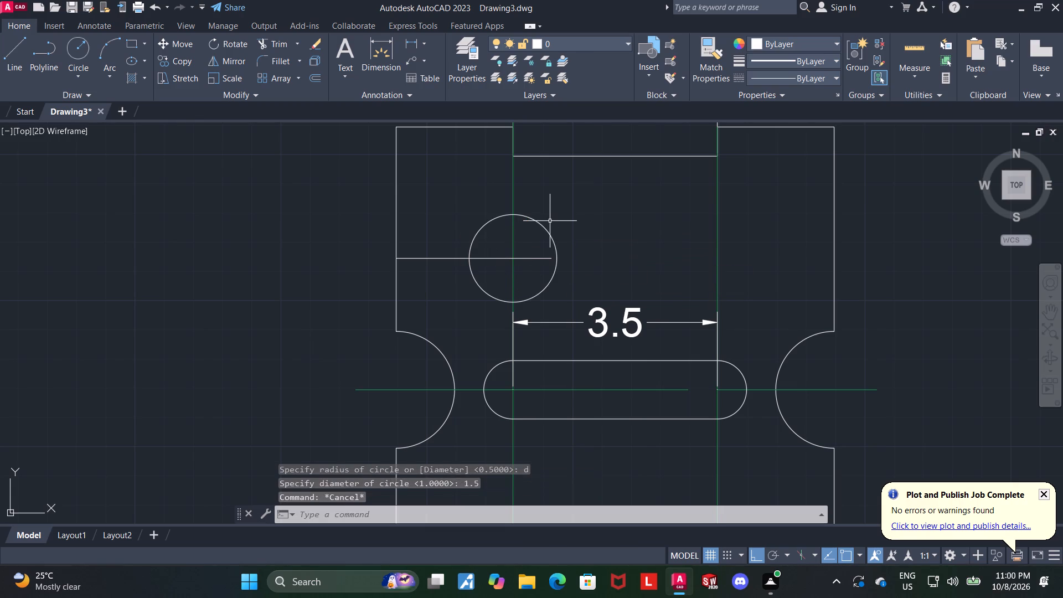
key(Escape)
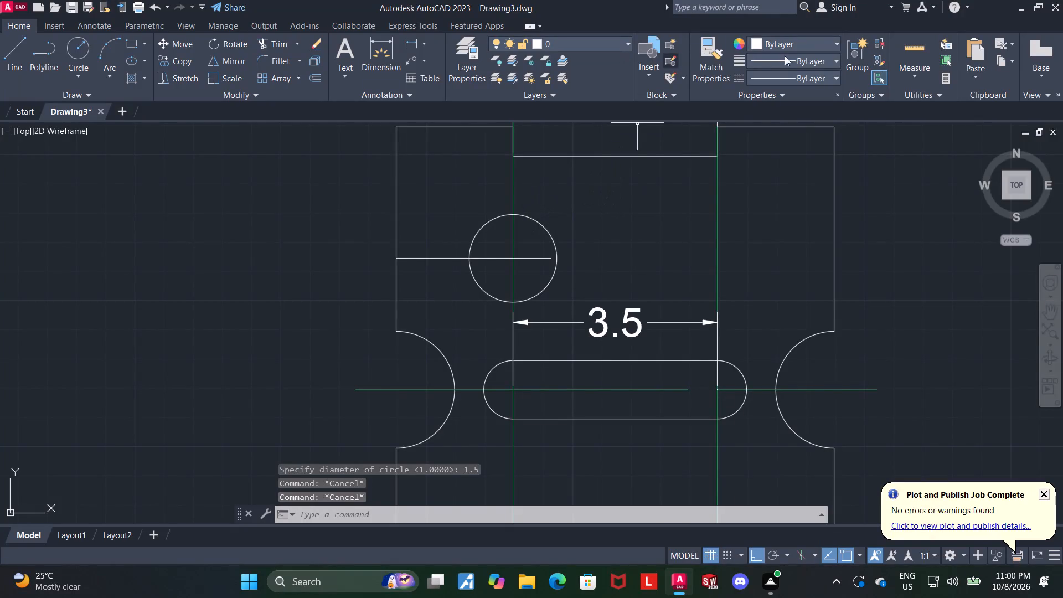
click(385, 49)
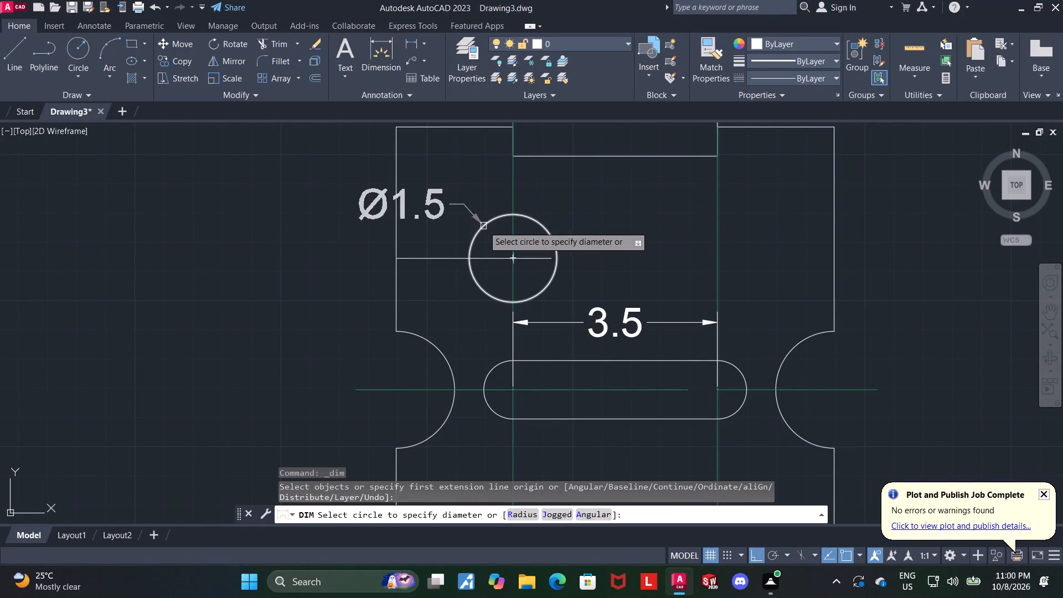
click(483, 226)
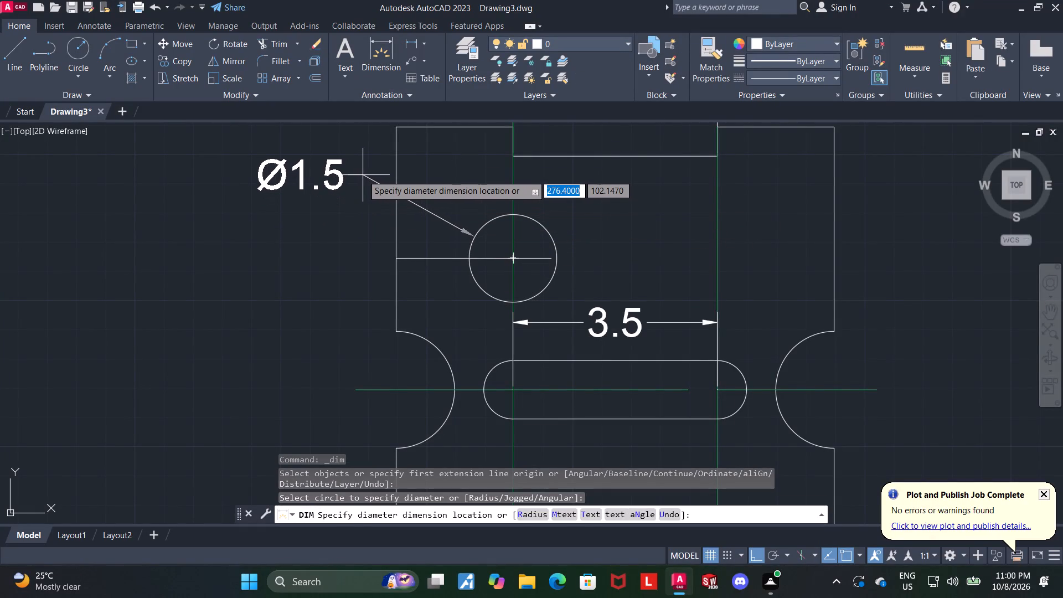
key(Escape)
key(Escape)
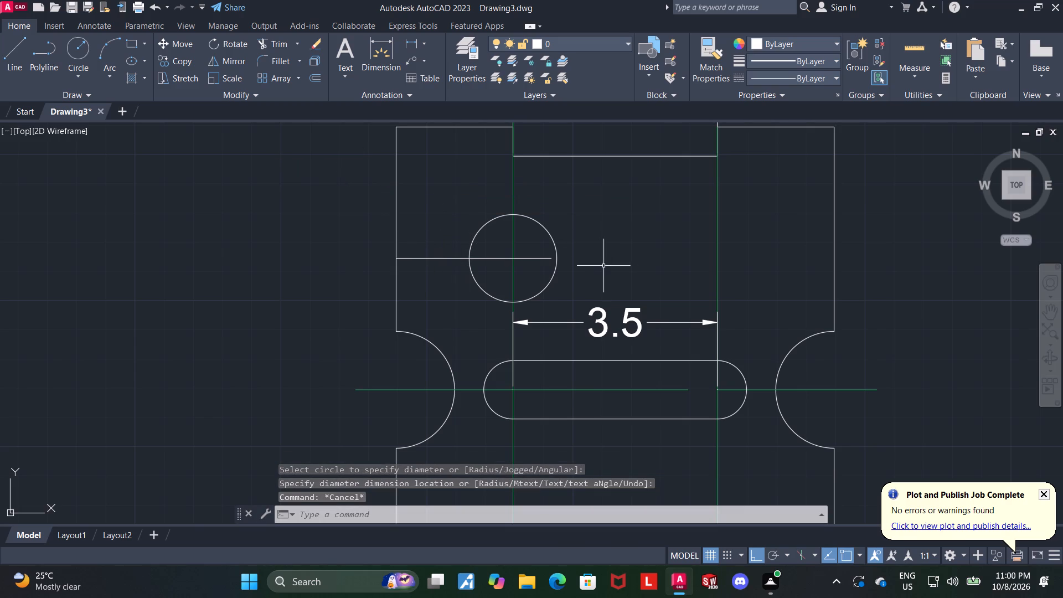
Give the horizontal line through the diameter-1.5 circle the ACAD_ISO02W100 linetype and the green centreline colour.
click(540, 259)
click(773, 81)
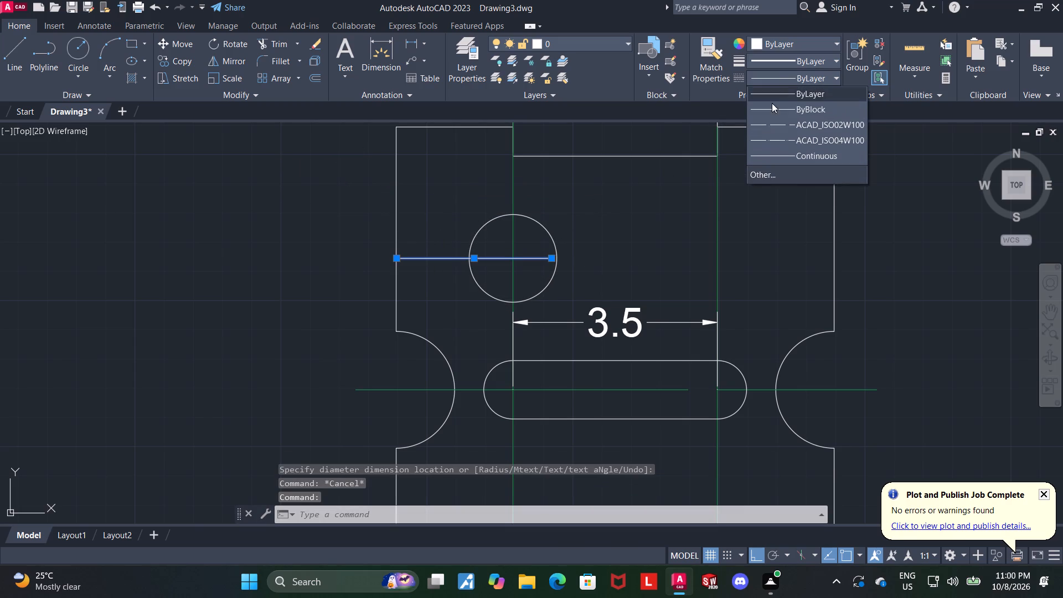
click(774, 127)
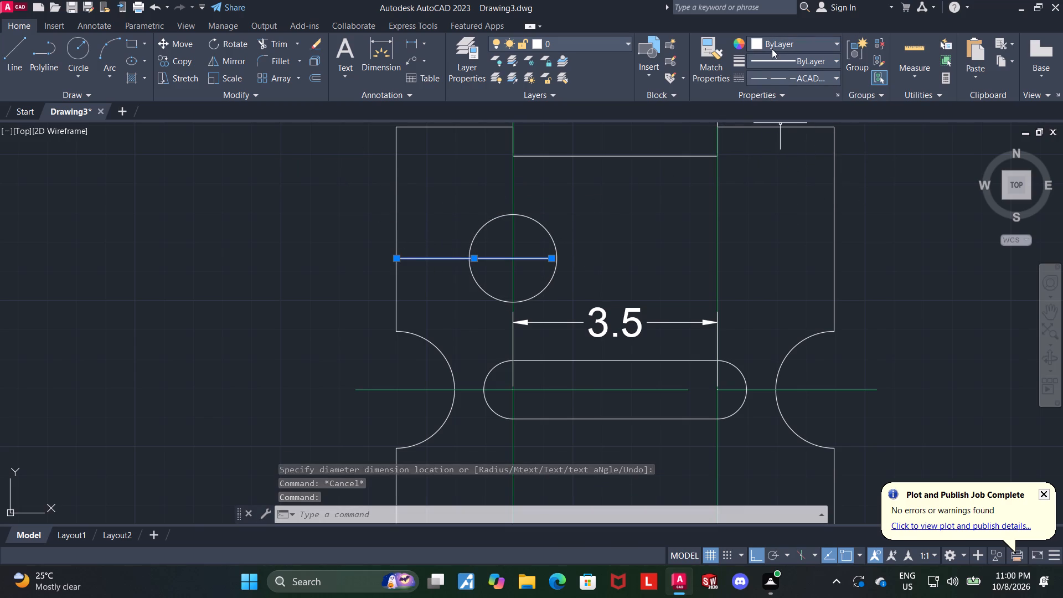
click(771, 48)
click(856, 107)
key(Escape)
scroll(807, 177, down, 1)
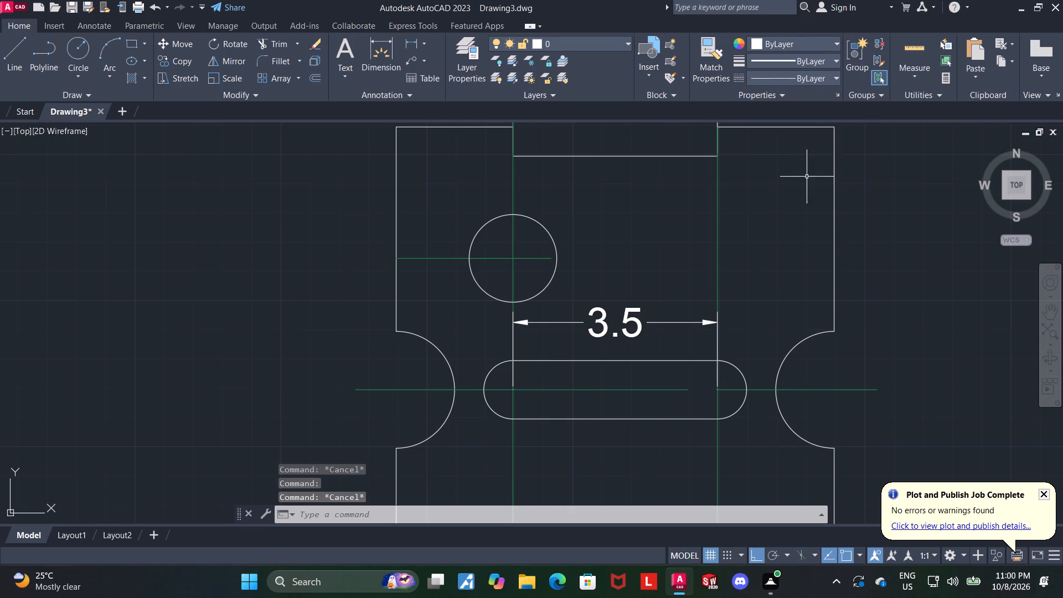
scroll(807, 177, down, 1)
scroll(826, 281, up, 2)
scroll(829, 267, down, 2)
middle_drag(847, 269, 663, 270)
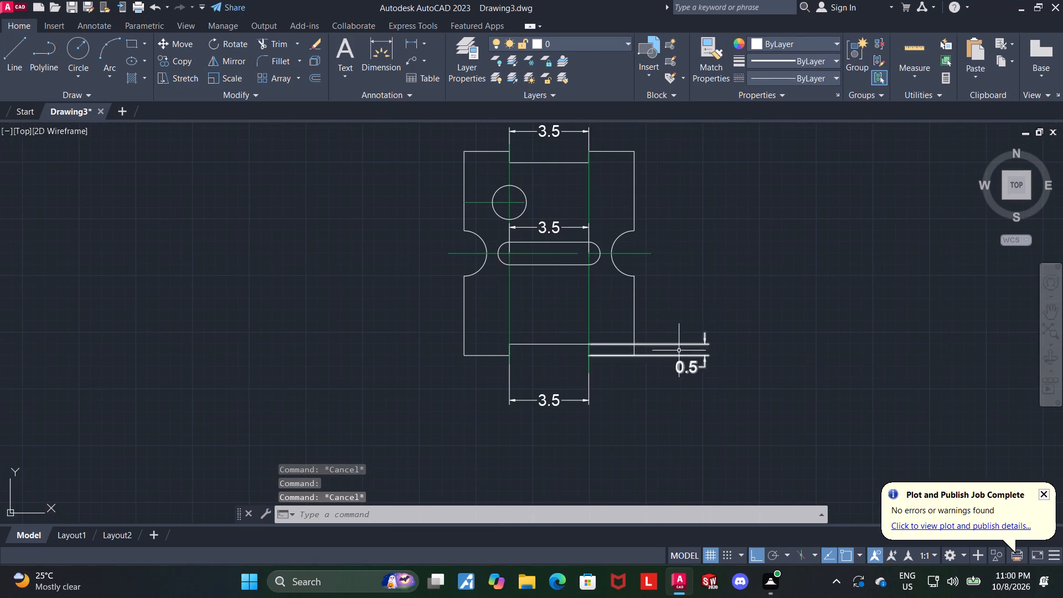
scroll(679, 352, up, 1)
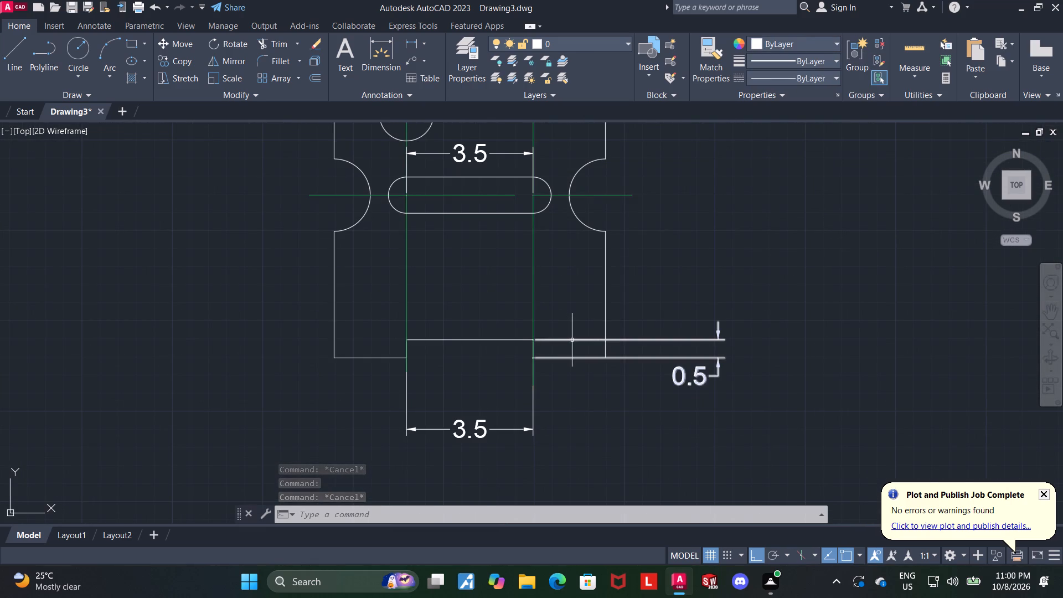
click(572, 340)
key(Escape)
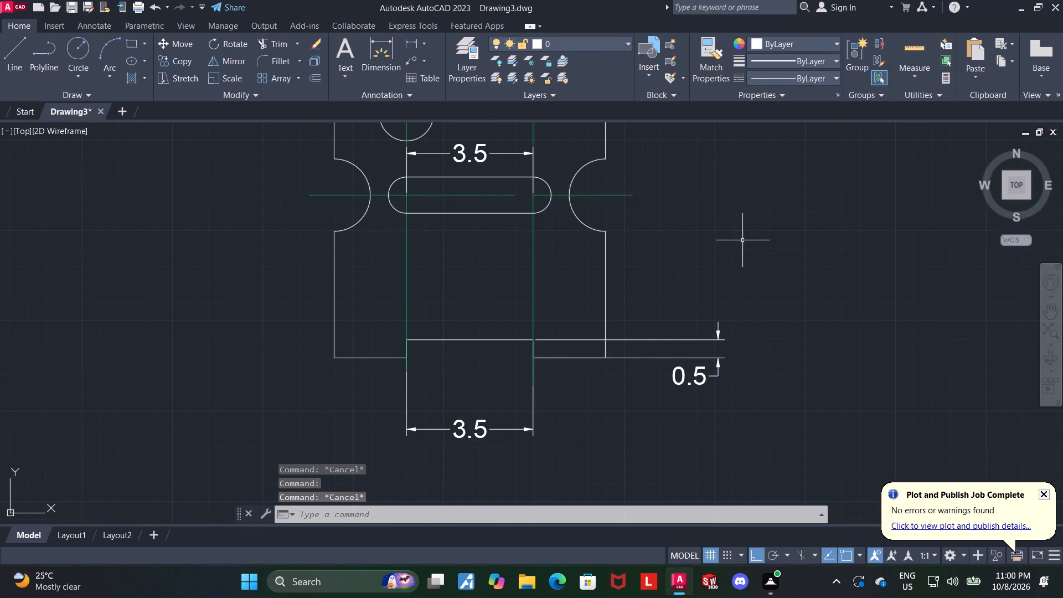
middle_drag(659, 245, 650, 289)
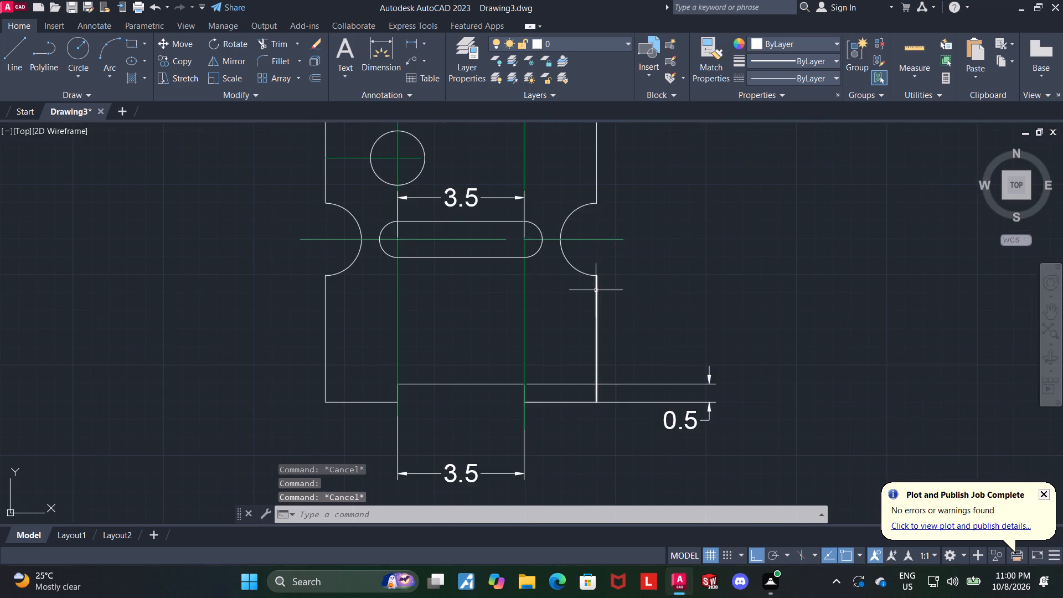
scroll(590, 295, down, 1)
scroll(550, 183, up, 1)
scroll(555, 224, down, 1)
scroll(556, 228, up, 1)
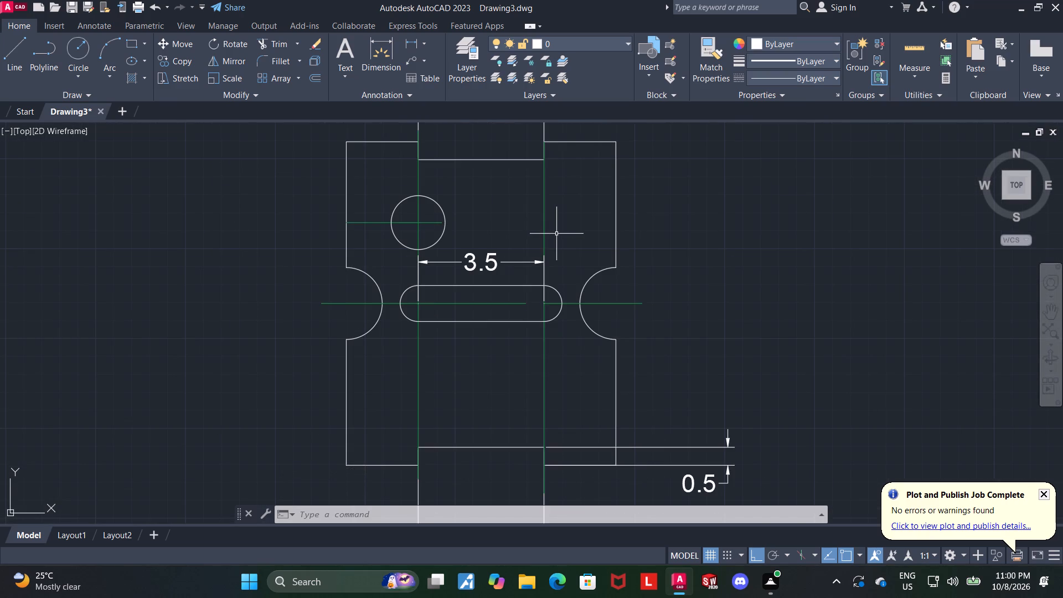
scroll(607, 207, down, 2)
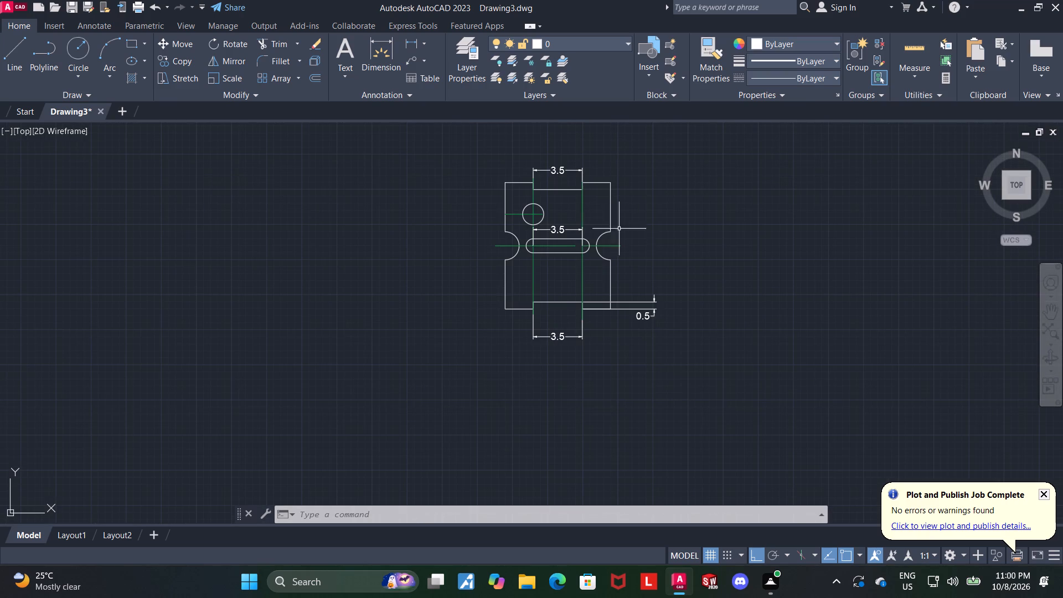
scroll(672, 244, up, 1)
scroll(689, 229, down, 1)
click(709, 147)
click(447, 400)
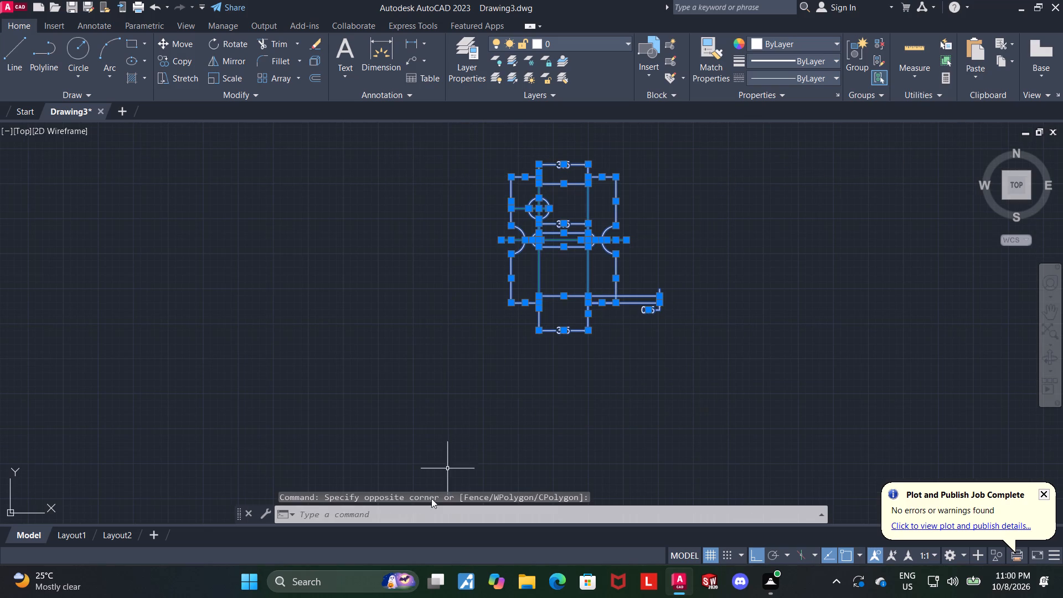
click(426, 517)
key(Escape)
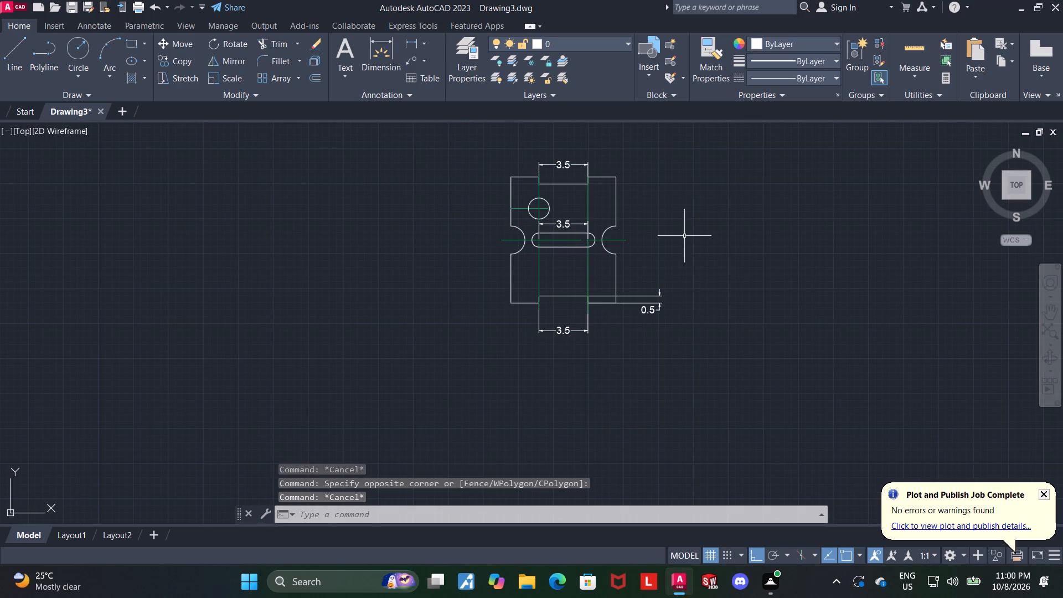
Draw construction lines from the left notch's centre, 1.5 straight down and 1.13 horizontally into the plate.
scroll(684, 222, up, 1)
middle_drag(684, 228, 679, 260)
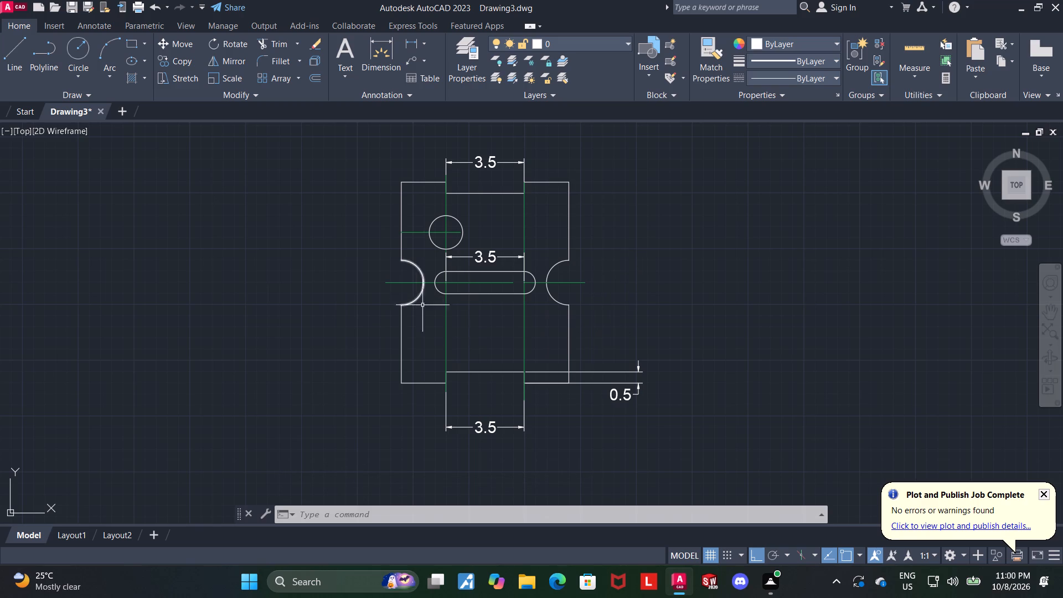
scroll(471, 327, up, 2)
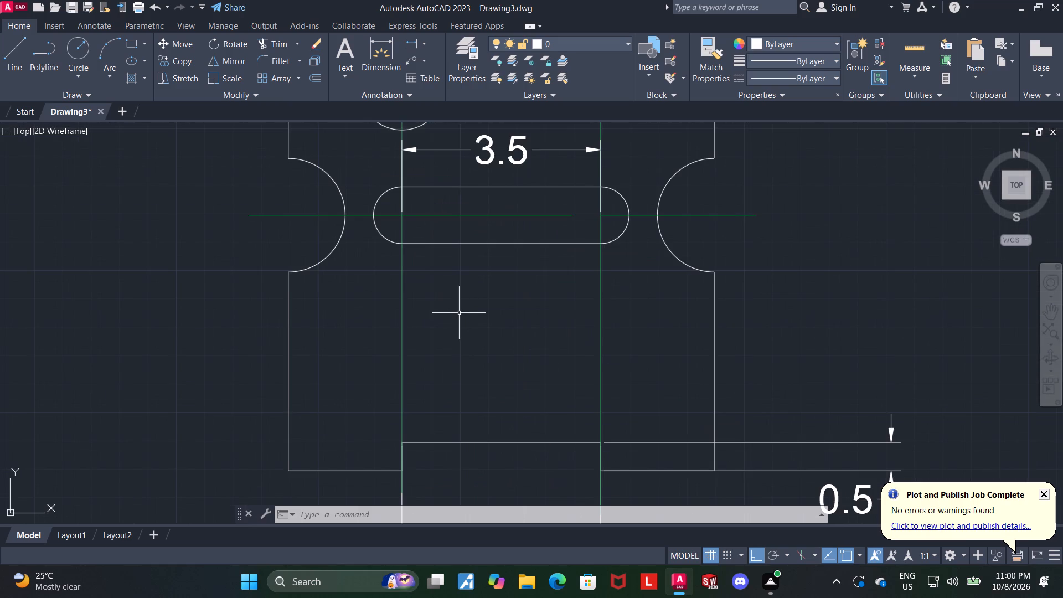
click(24, 45)
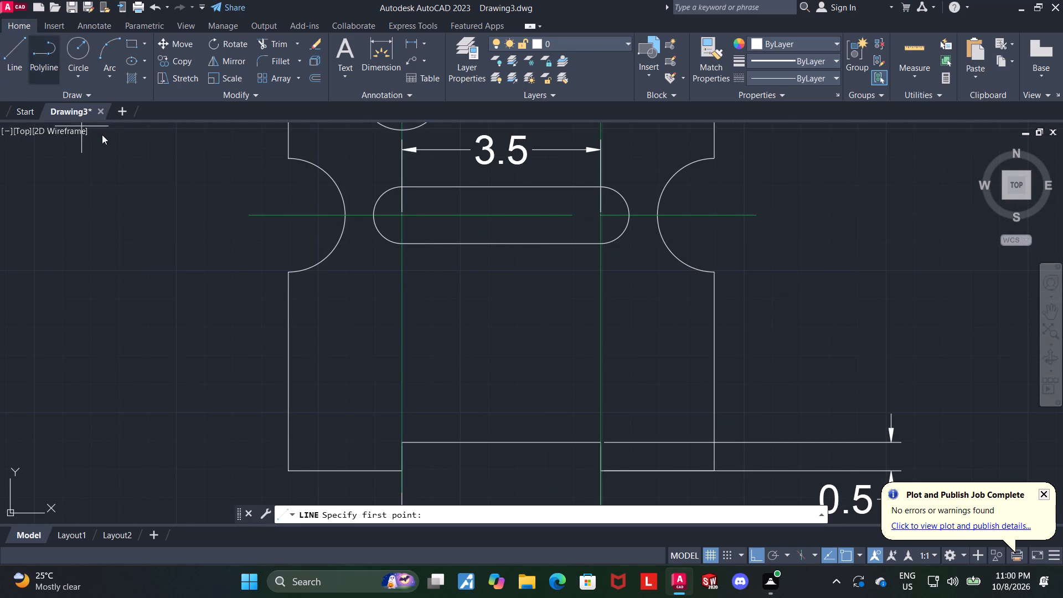
click(288, 214)
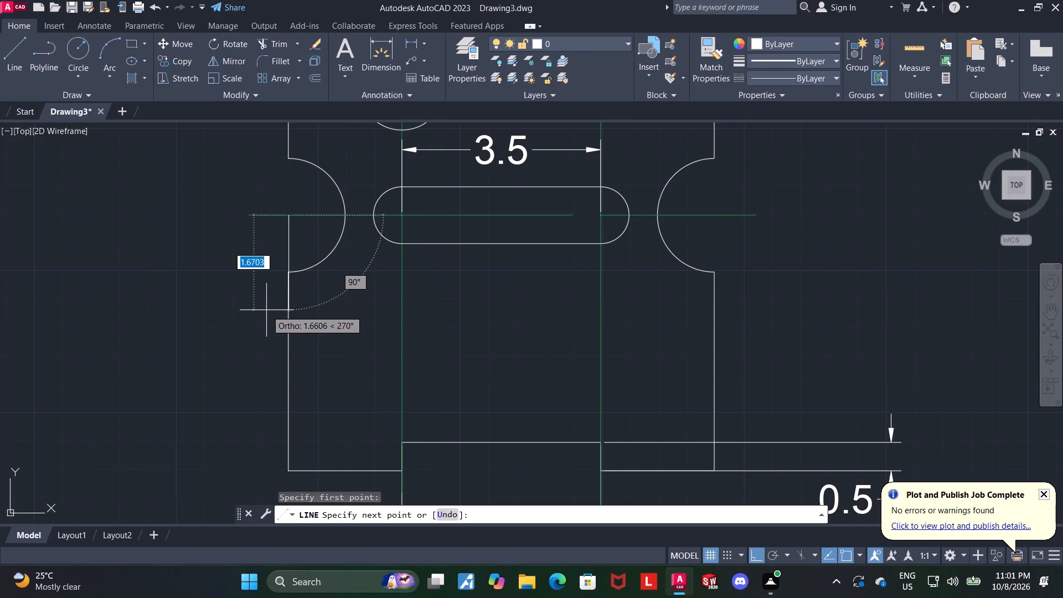
text(1.5)
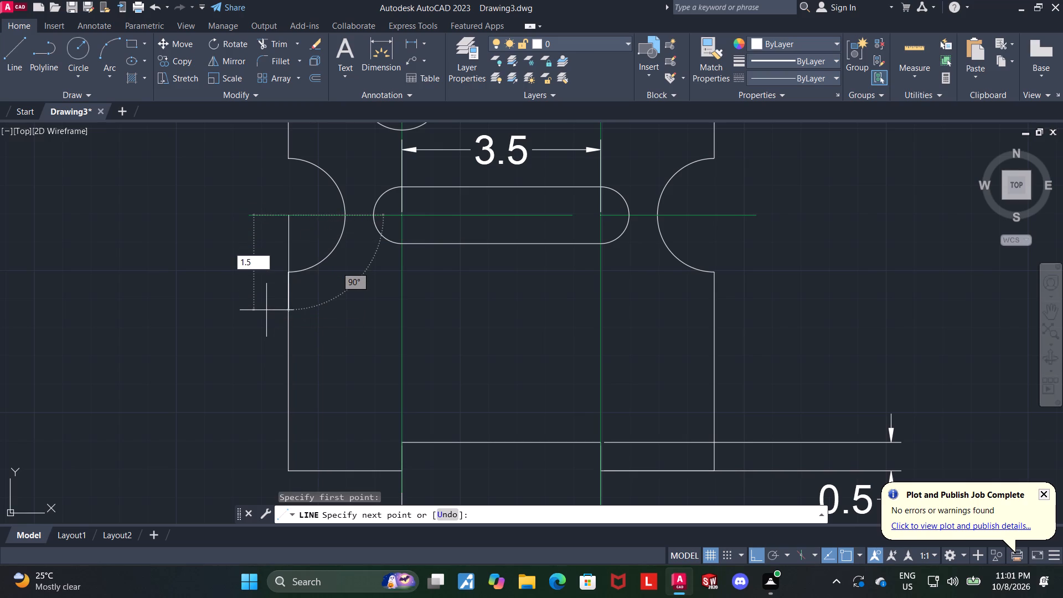
key(Return)
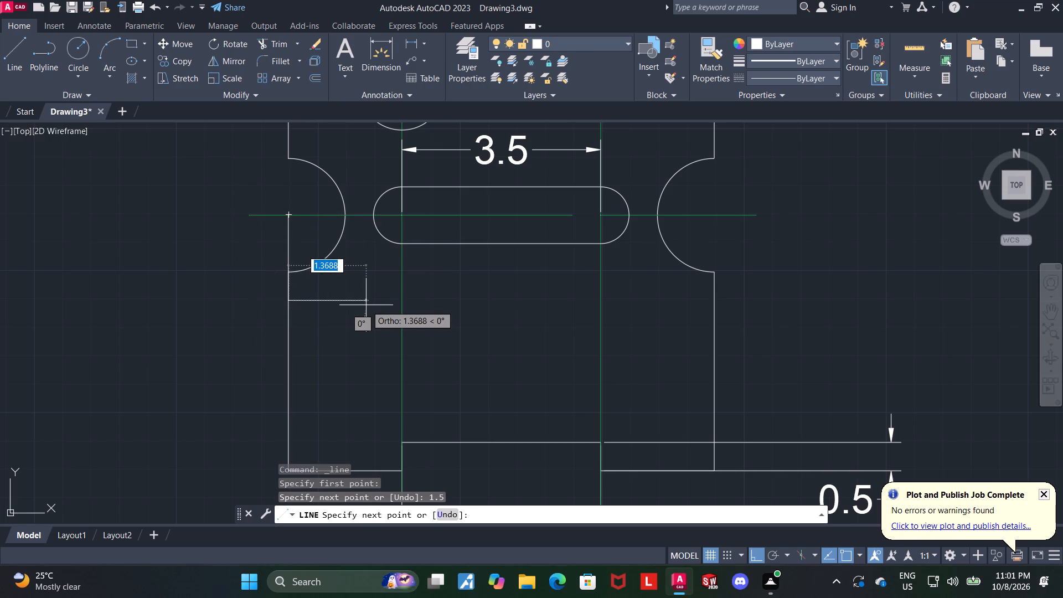
text(1.)
text(13)
key(Return)
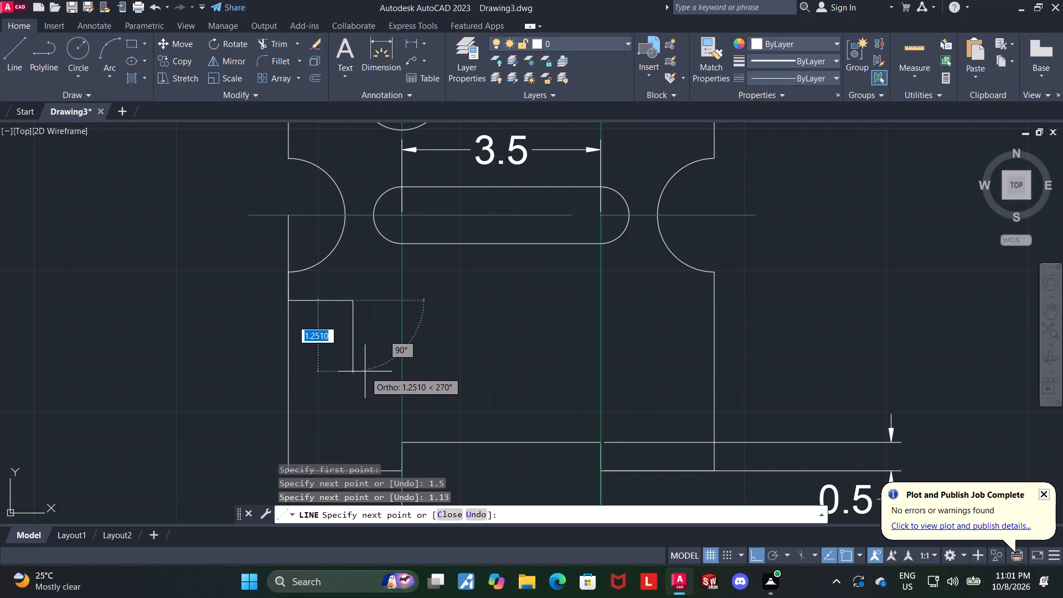
Continue the line chain 1.5 down, 2.125 across to the right and 1.5 up, forming three sides of a rectangle below the slot.
text(1.5)
key(Return)
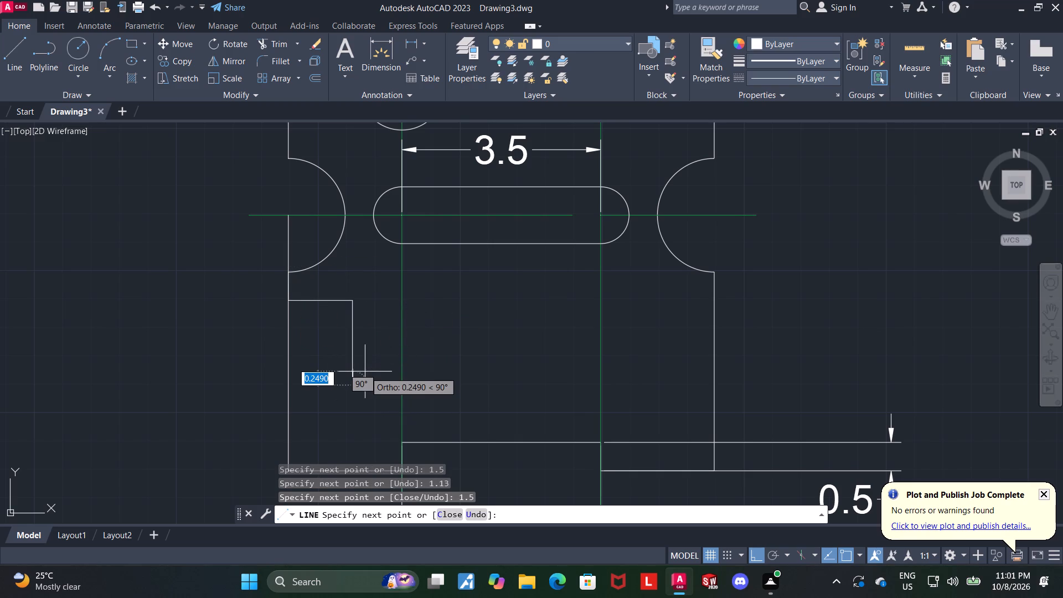
text(2.)
text(12)
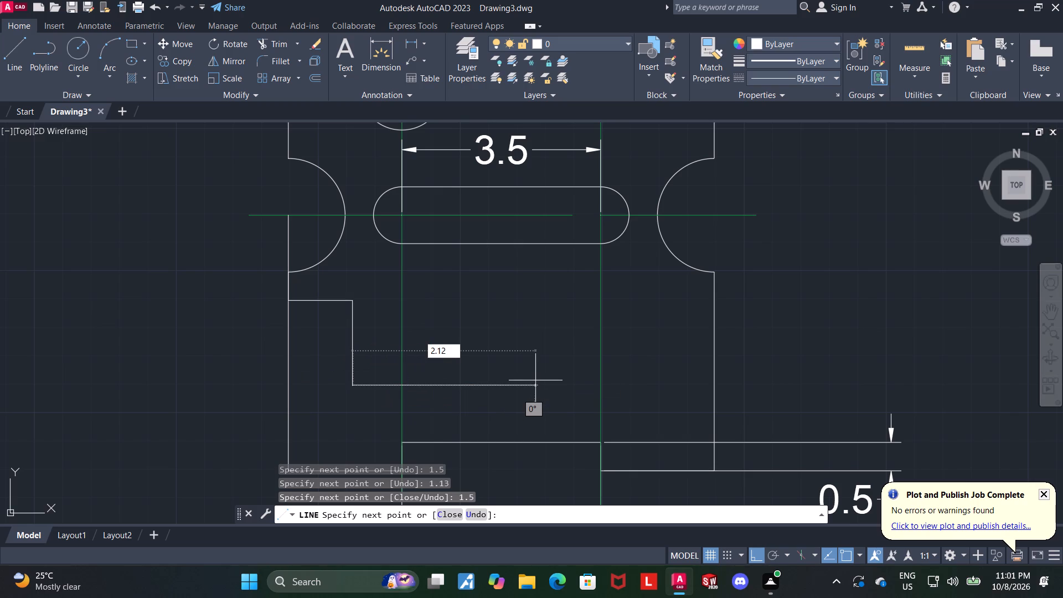
key(5)
key(Return)
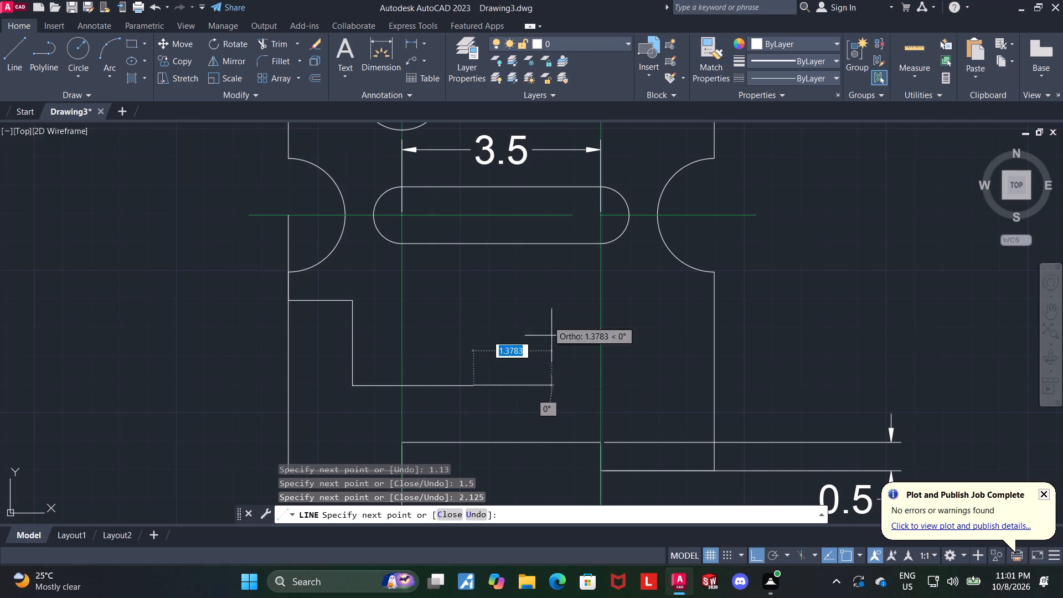
text(1.5)
key(Return)
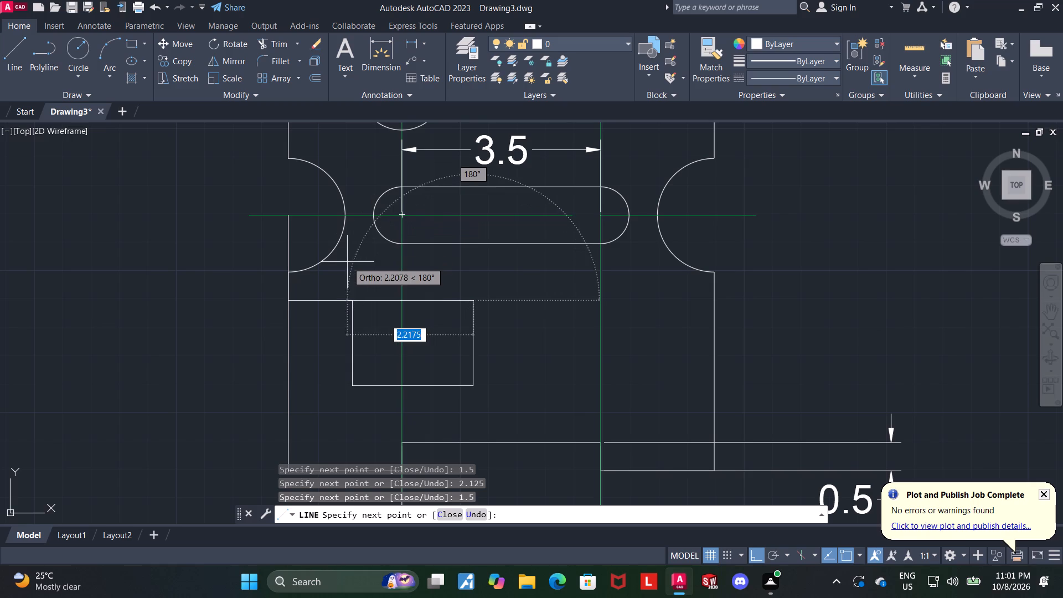
key(Escape)
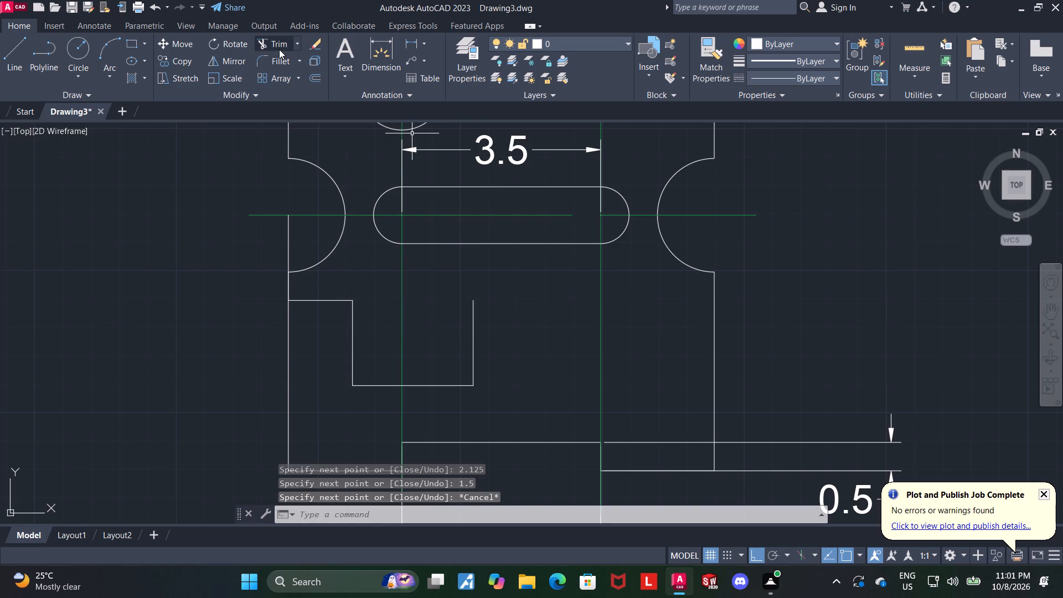
Delete the 1.5 vertical and 1.13 horizontal construction lines between the left notch's centre and the open rectangle.
click(279, 49)
key(Escape)
click(288, 244)
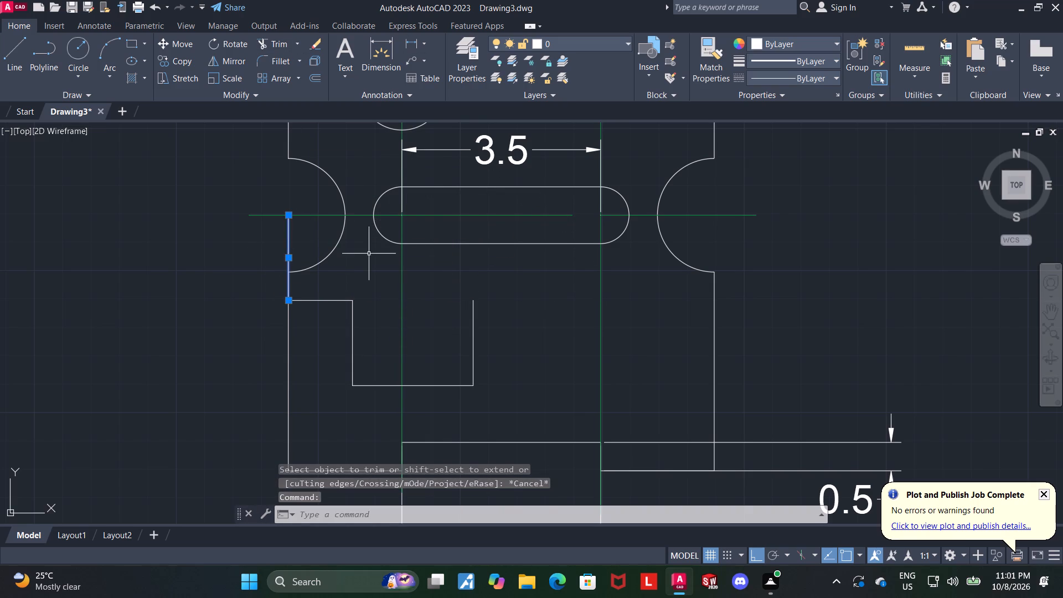
key(Delete)
click(324, 301)
key(Delete)
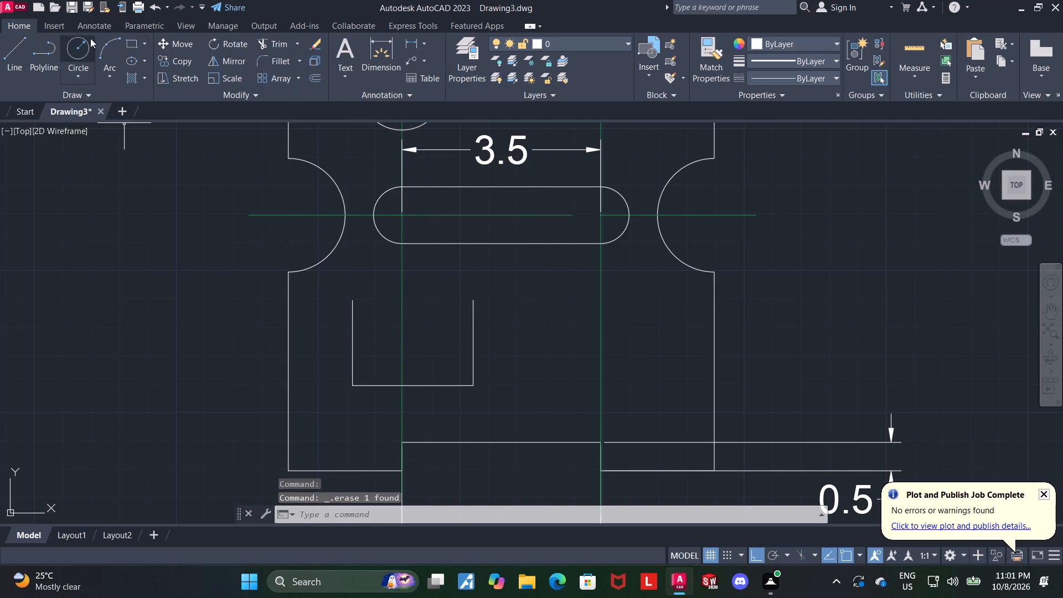
Close the open rectangle with a horizontal line between the upper ends of its two vertical sides.
click(12, 51)
click(474, 298)
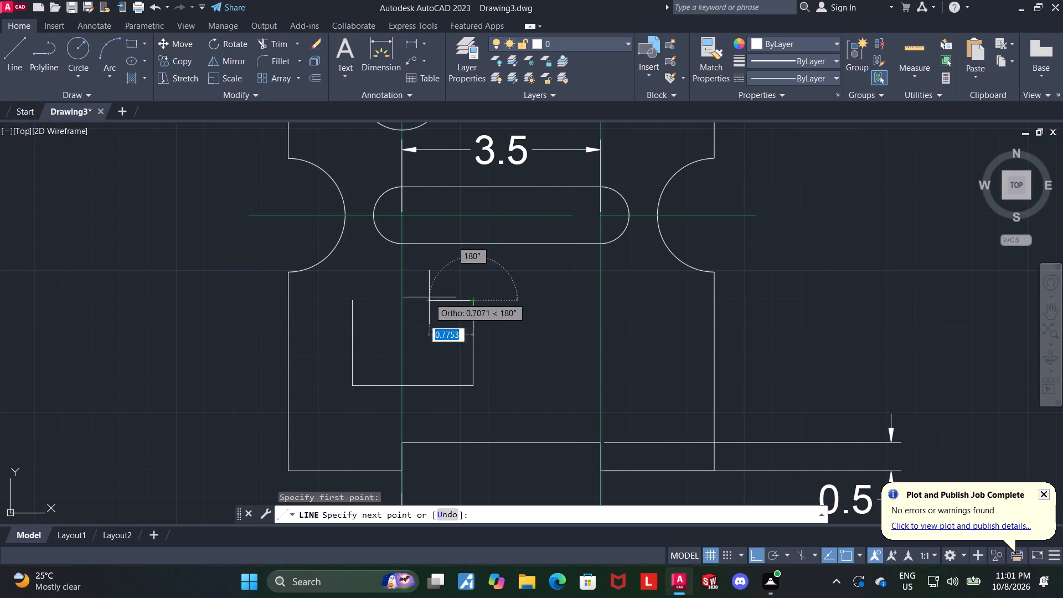
click(352, 300)
key(Escape)
key(Escape)
key(Escape)
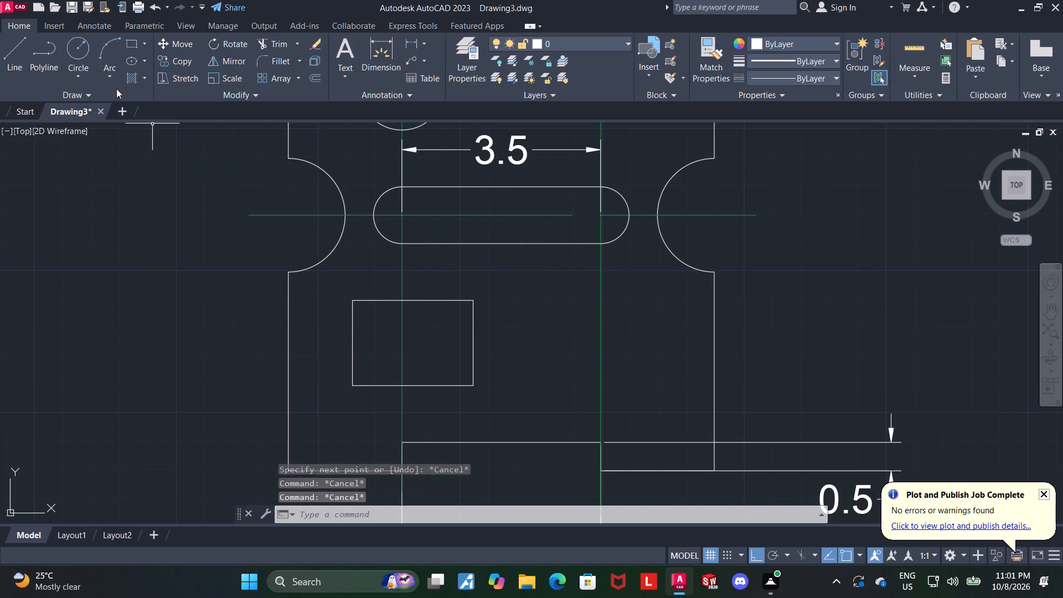
Add a vertical dimension to the rectangle's right side, placed just to the right of it.
click(378, 51)
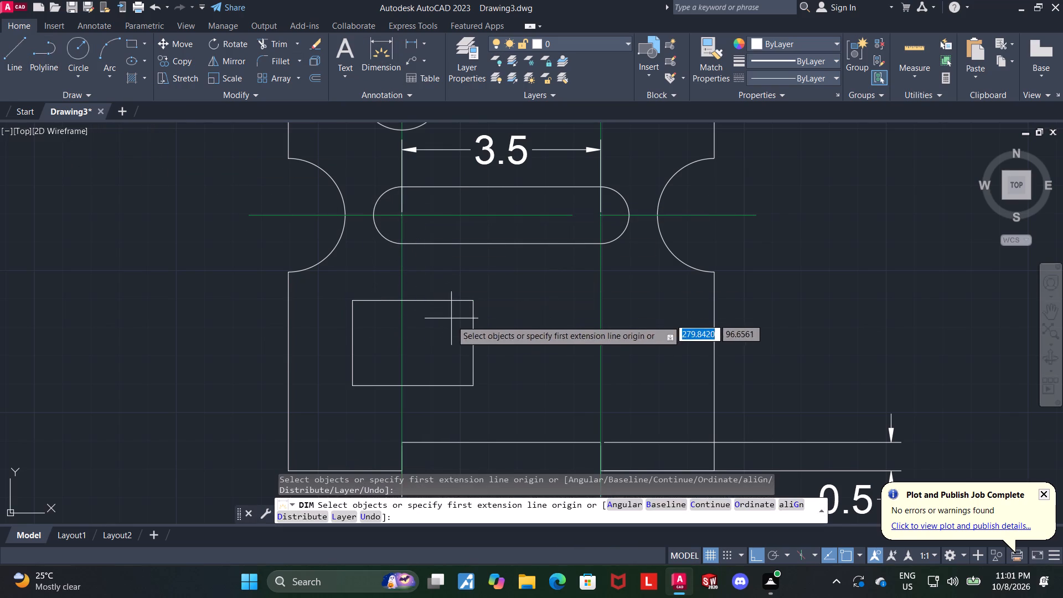
click(472, 362)
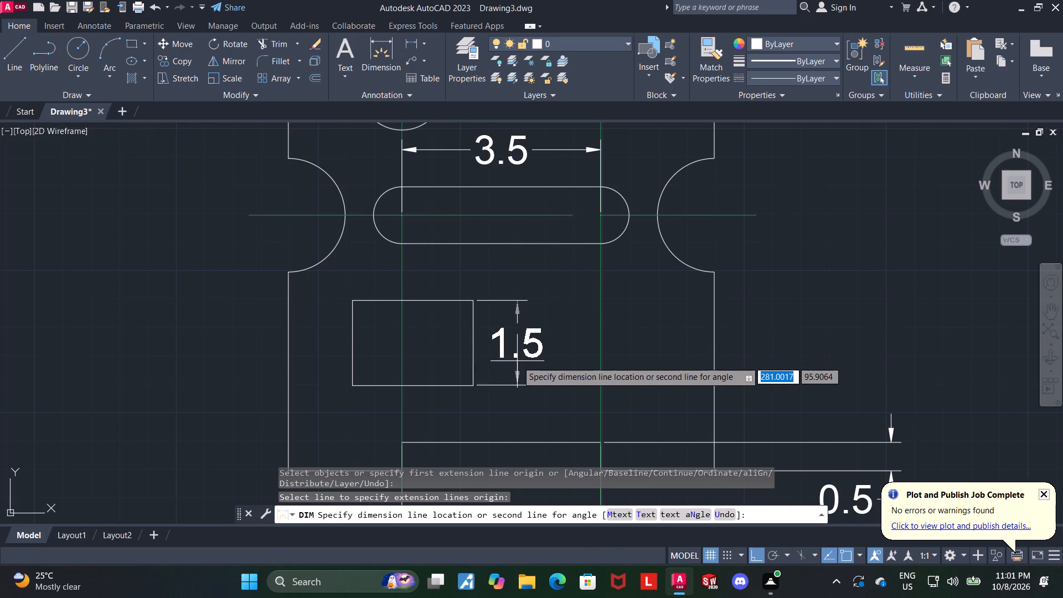
click(517, 361)
key(Escape)
key(Escape)
key(Escape)
Add a horizontal dimension to the rectangle's top edge, placed between the rectangle and the slot.
click(382, 48)
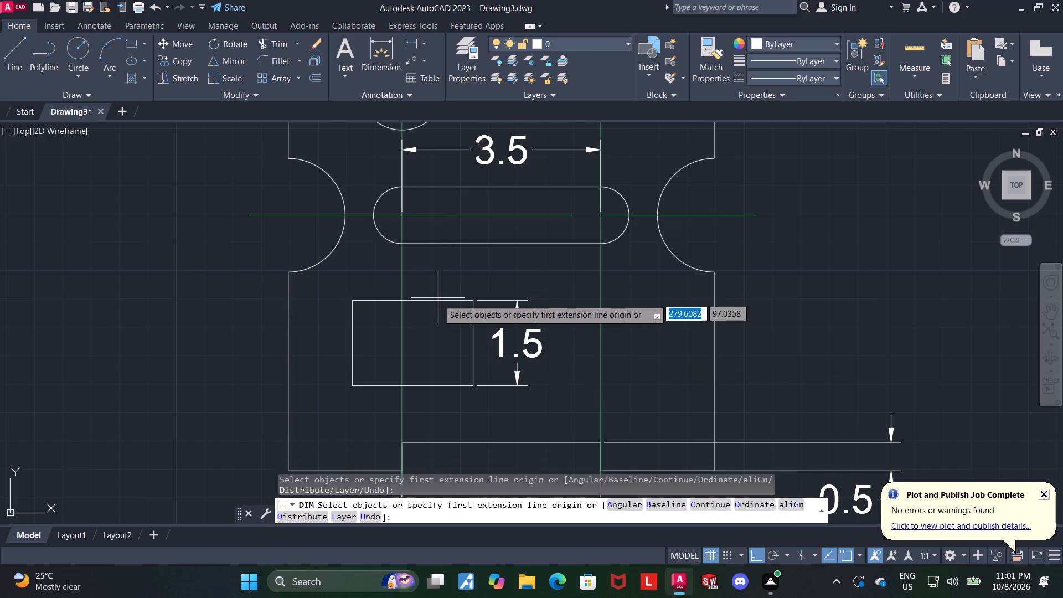
click(437, 303)
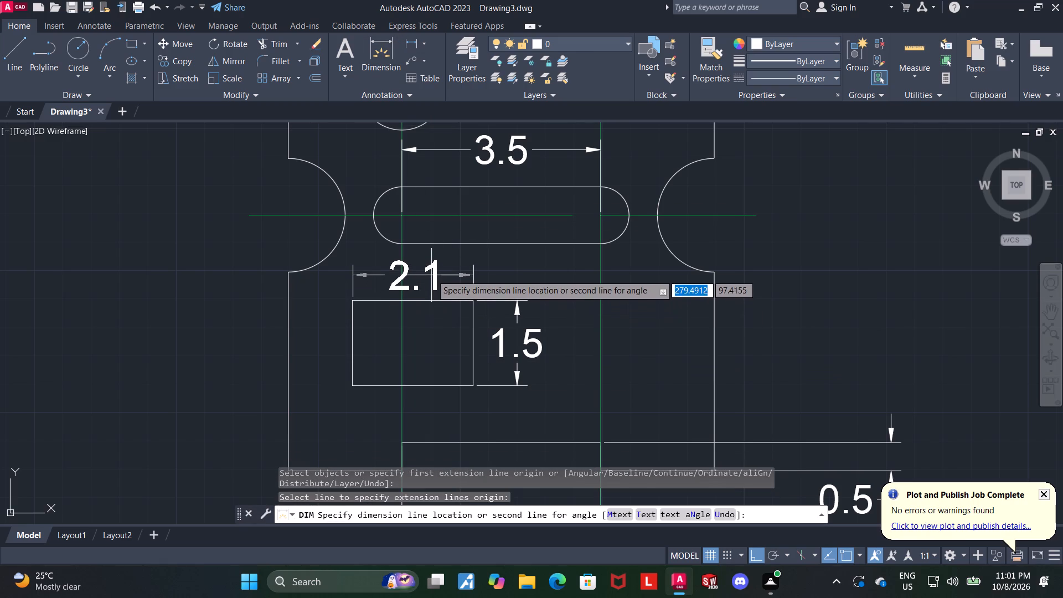
click(431, 271)
key(Escape)
key(Escape)
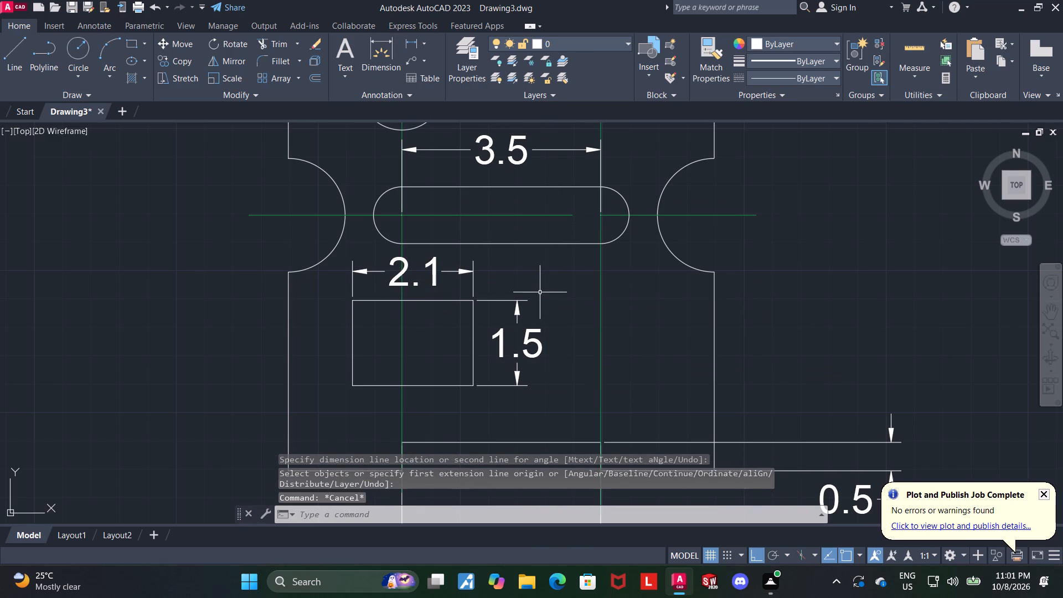
Set the Standard dimension style's linear precision to three decimal places (0.000).
key(s)
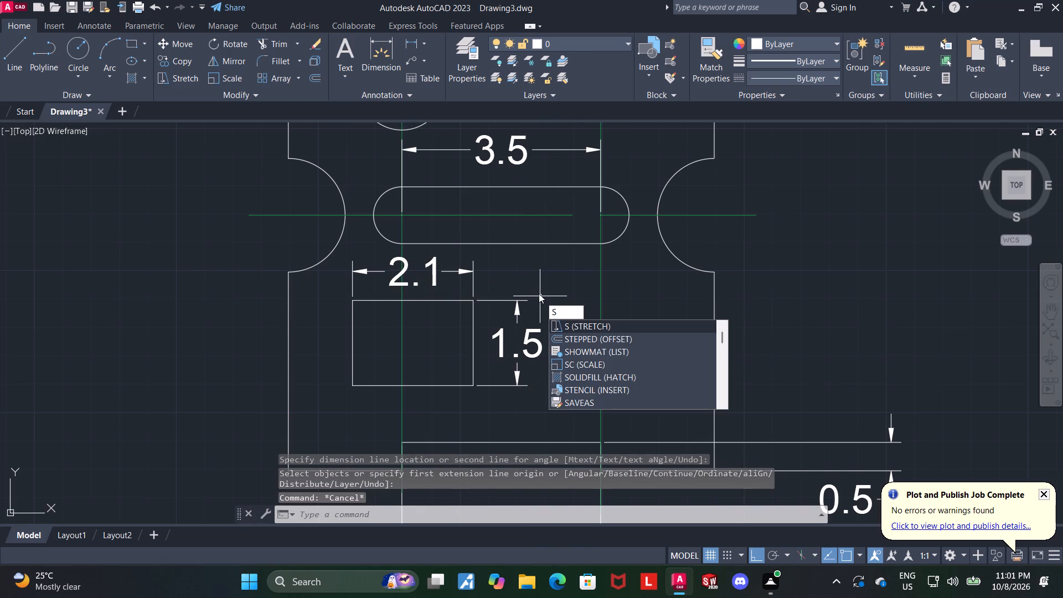
key(BackSpace)
key(d)
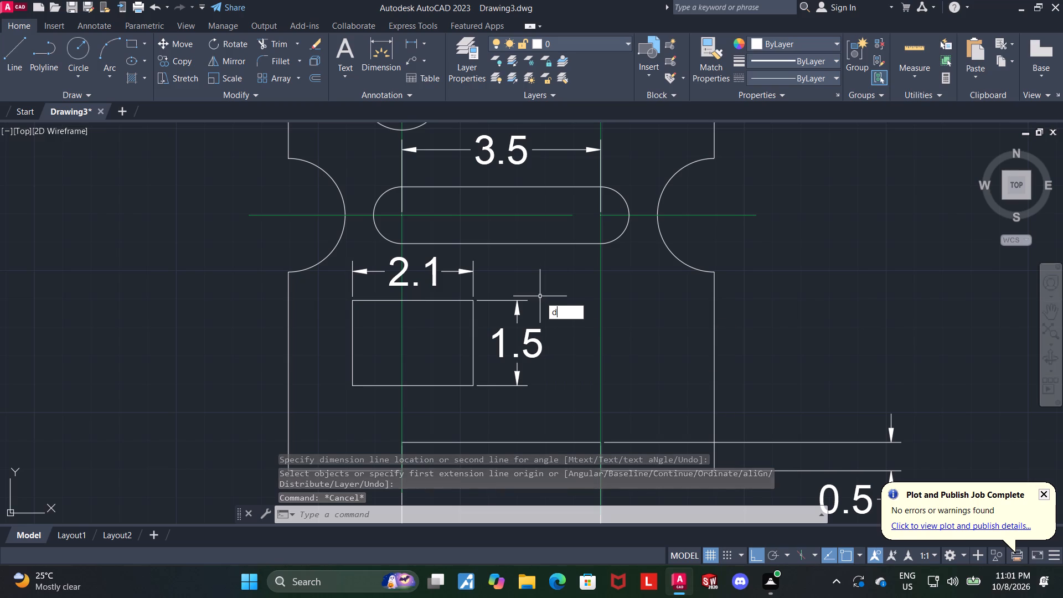
key(Return)
click(665, 258)
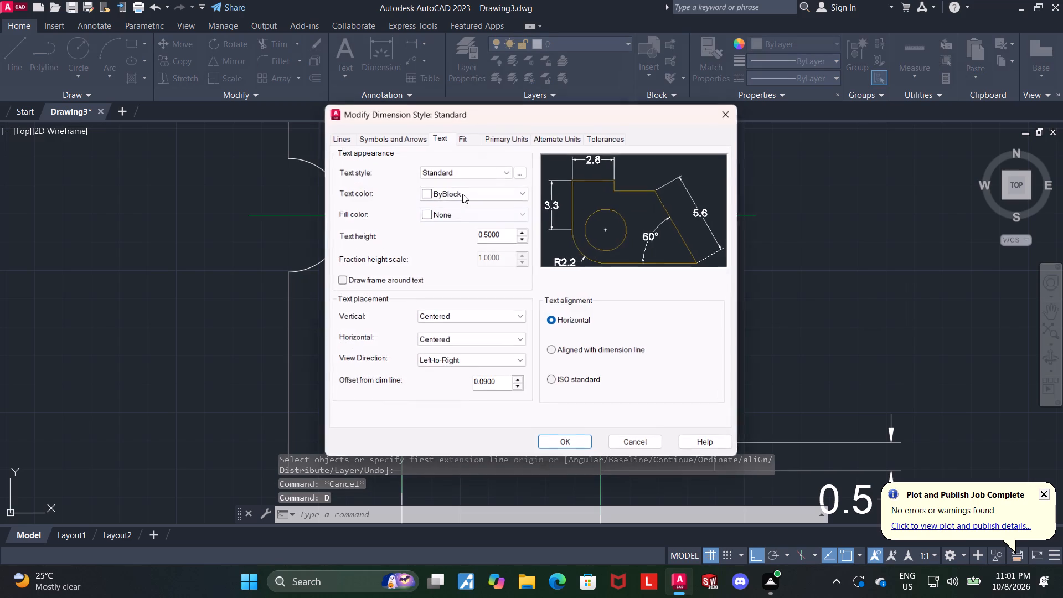
click(515, 137)
click(491, 181)
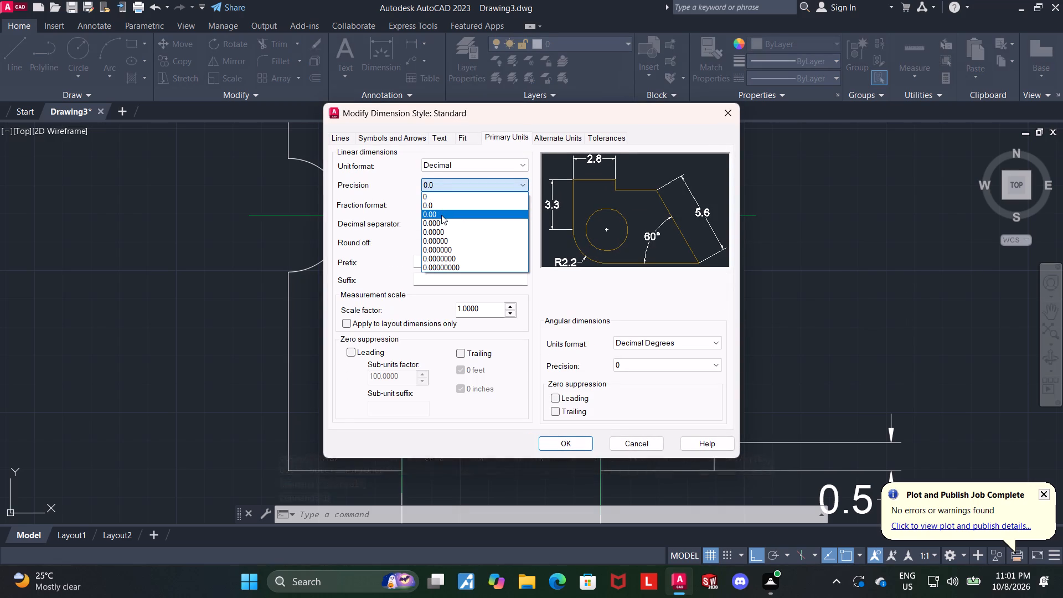
click(441, 219)
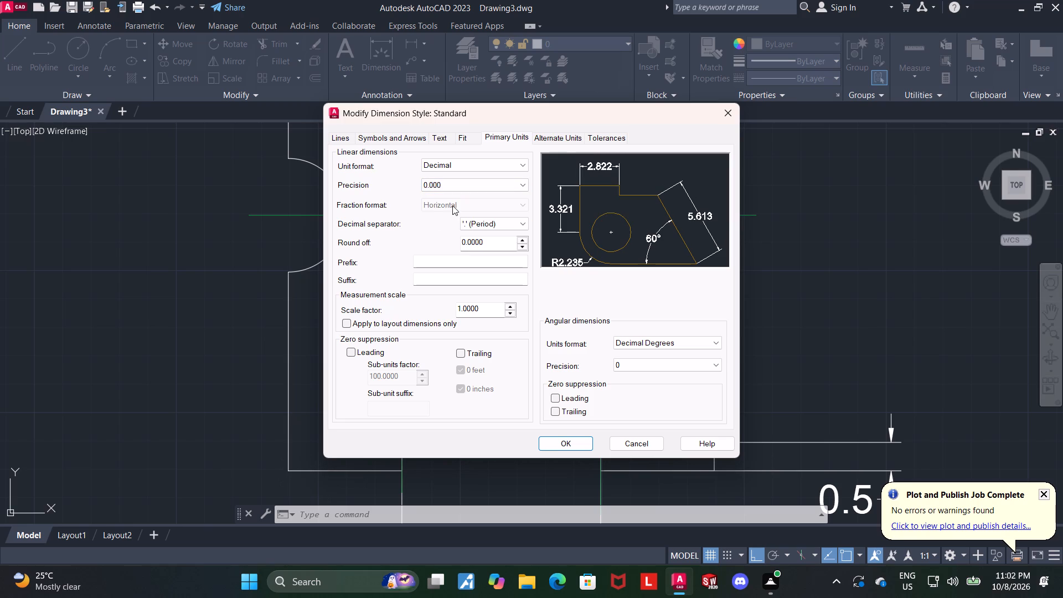
Set the Standard dimension style's arrow size to 0.1 and text height to 0.2, and apply the changes.
click(414, 133)
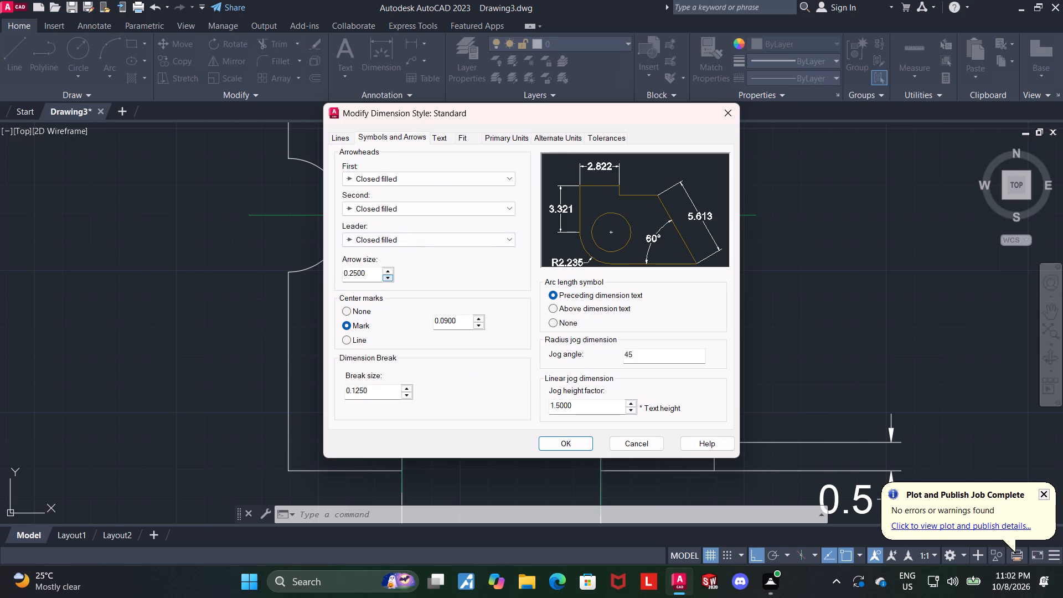
drag(371, 271, 281, 271)
text(0.1)
key(Return)
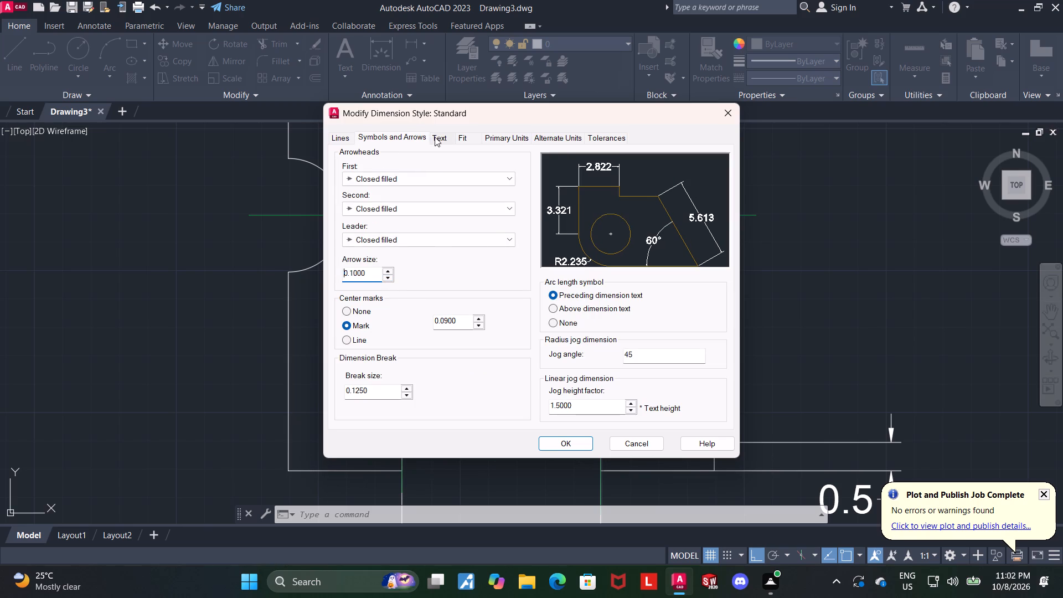
click(435, 137)
drag(505, 235, 417, 231)
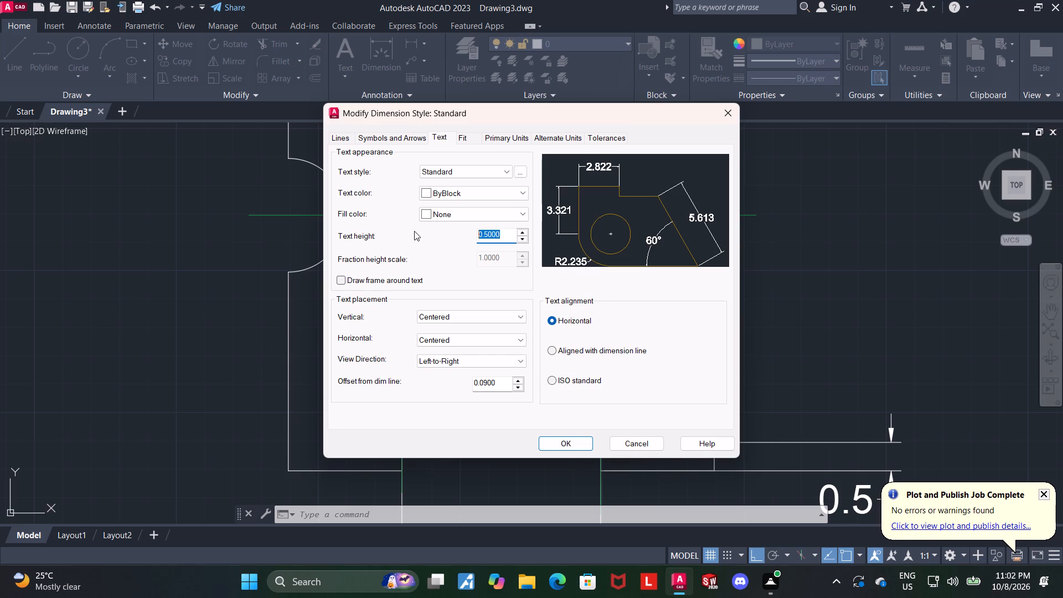
text(0.2)
key(Return)
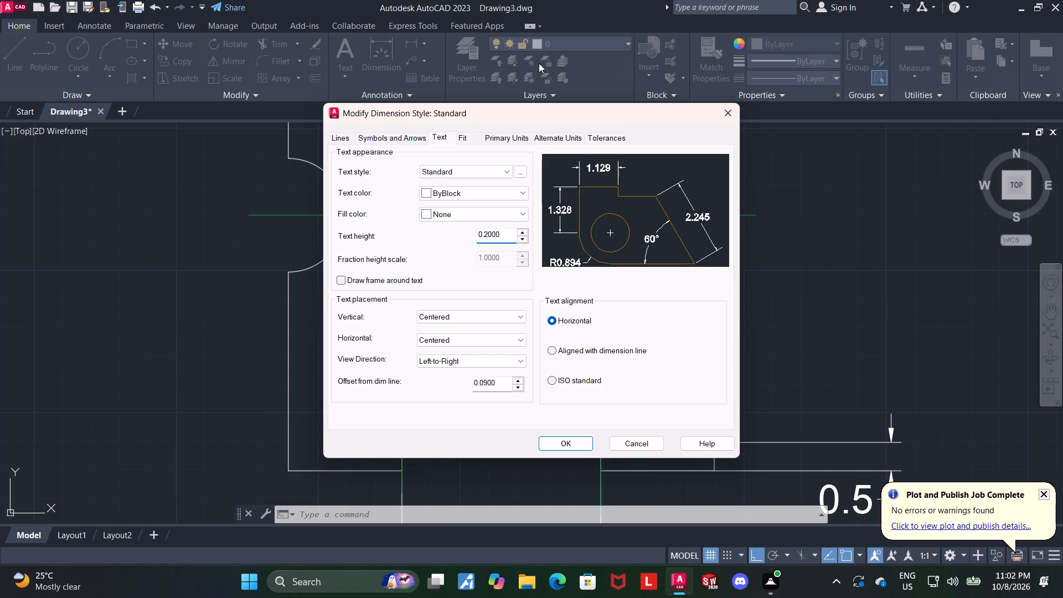
click(580, 444)
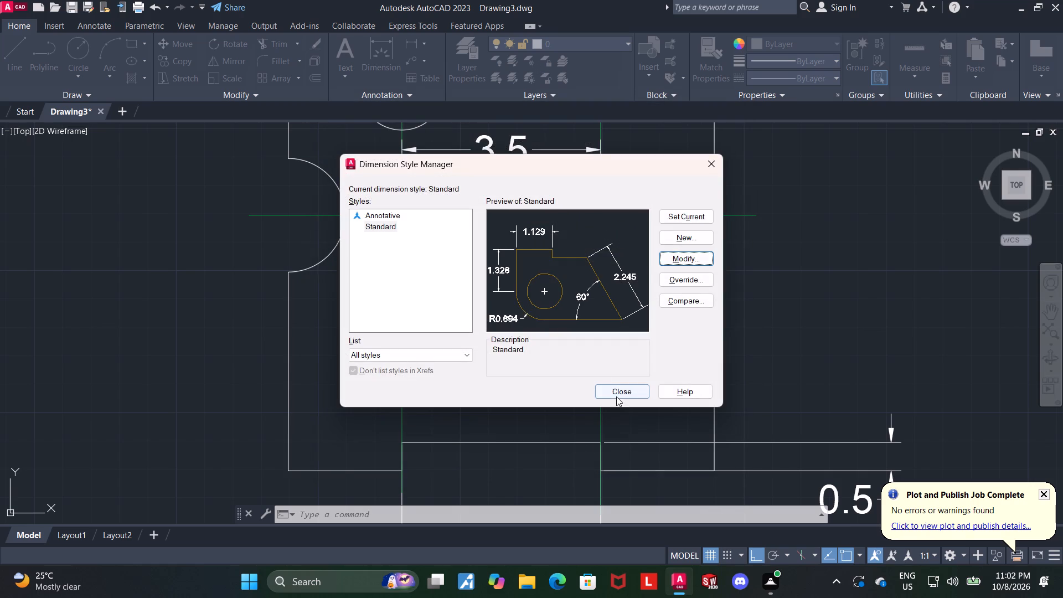
click(616, 396)
Move the 3.500 dimension below the plate up, closer to the plate's bottom edge.
scroll(612, 379, down, 2)
scroll(684, 366, up, 1)
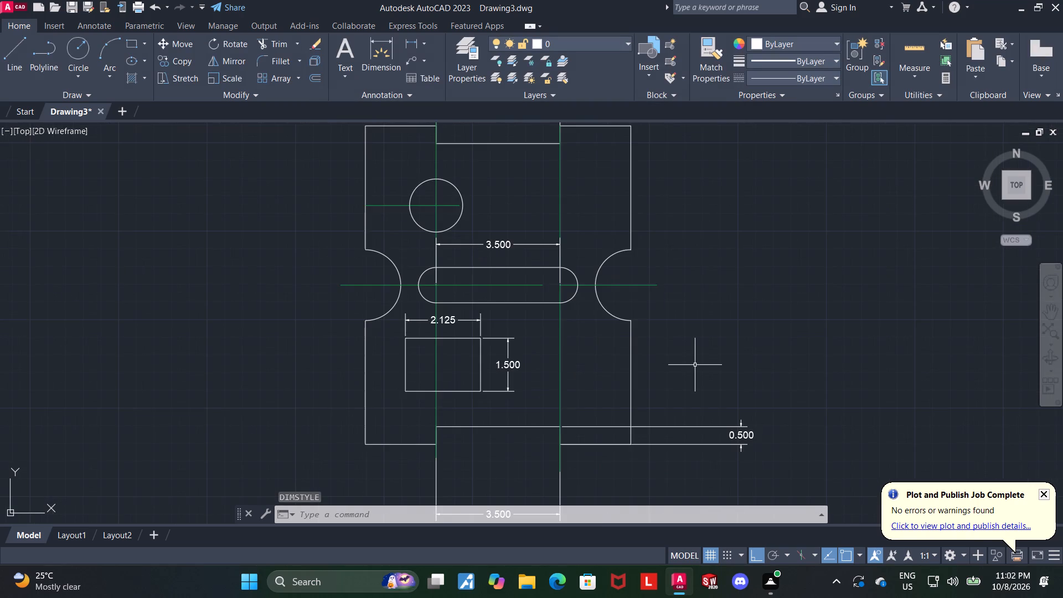
middle_drag(696, 372, 690, 392)
scroll(688, 393, down, 1)
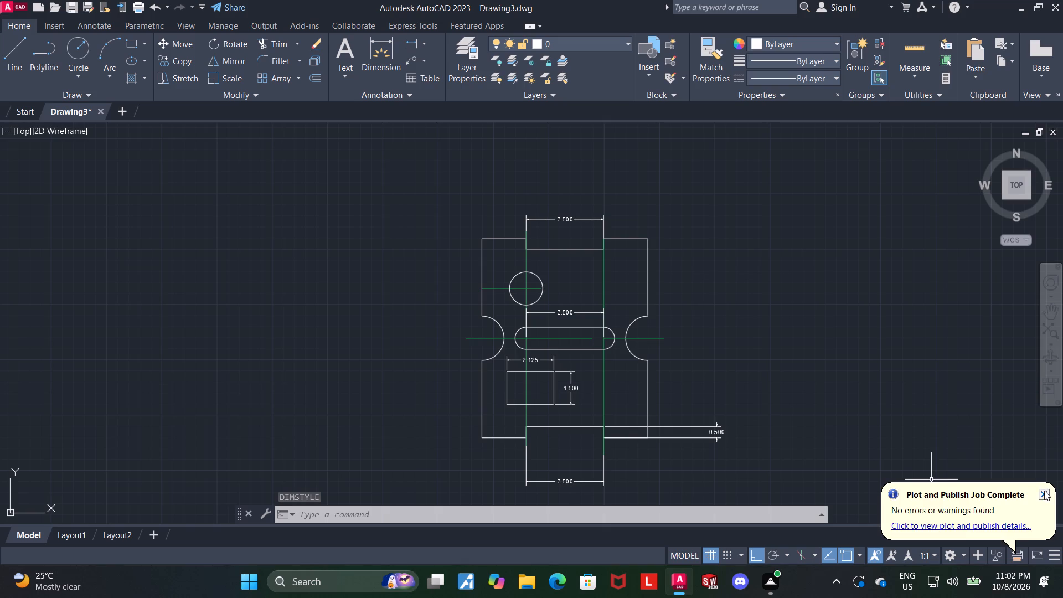
click(1044, 491)
scroll(641, 415, up, 1)
middle_drag(644, 411, 616, 399)
scroll(607, 398, down, 1)
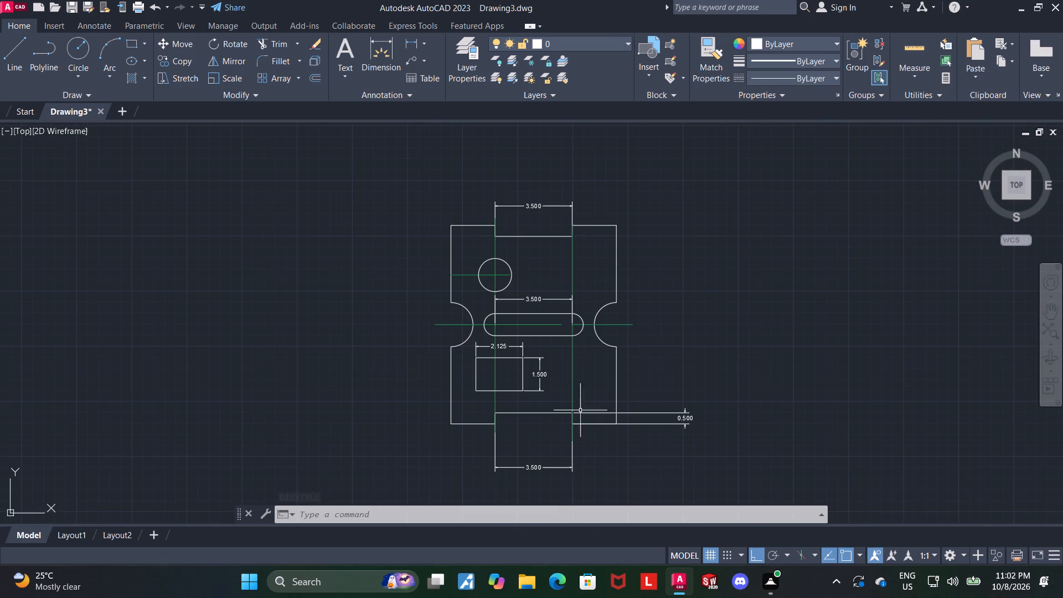
click(529, 466)
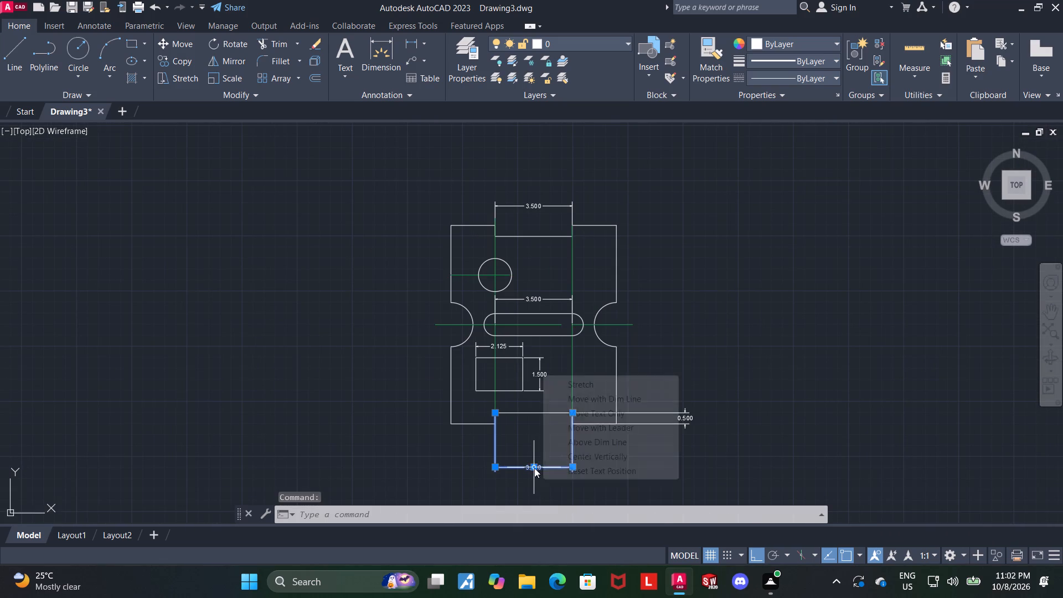
click(534, 468)
click(534, 448)
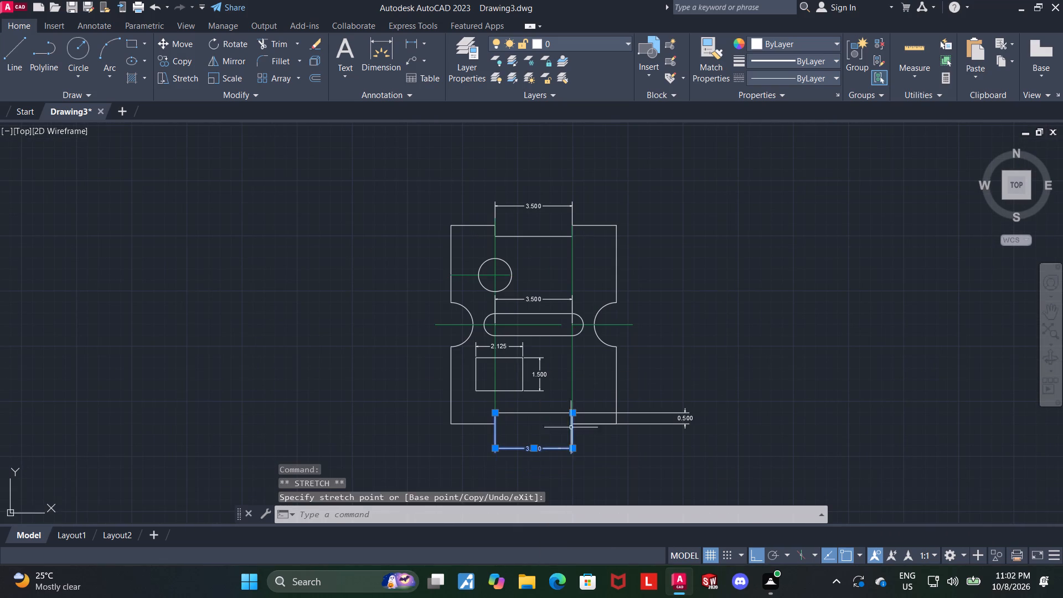
key(Escape)
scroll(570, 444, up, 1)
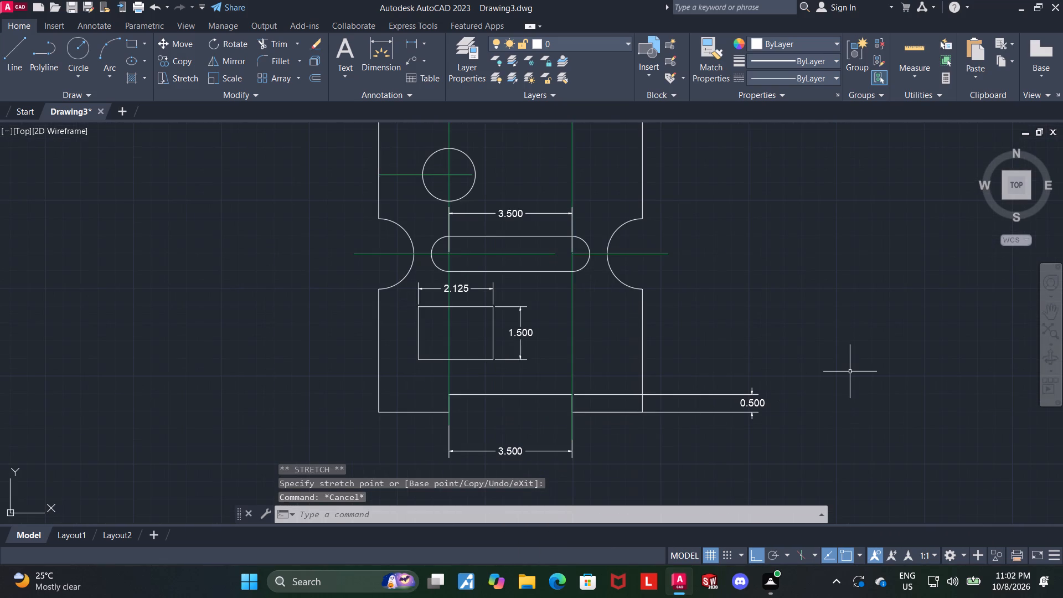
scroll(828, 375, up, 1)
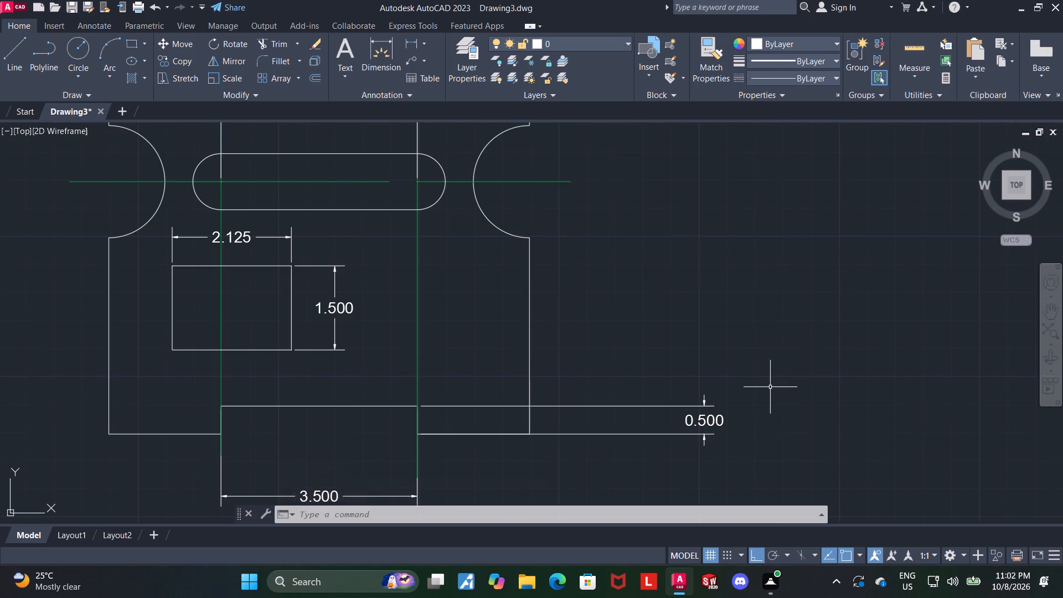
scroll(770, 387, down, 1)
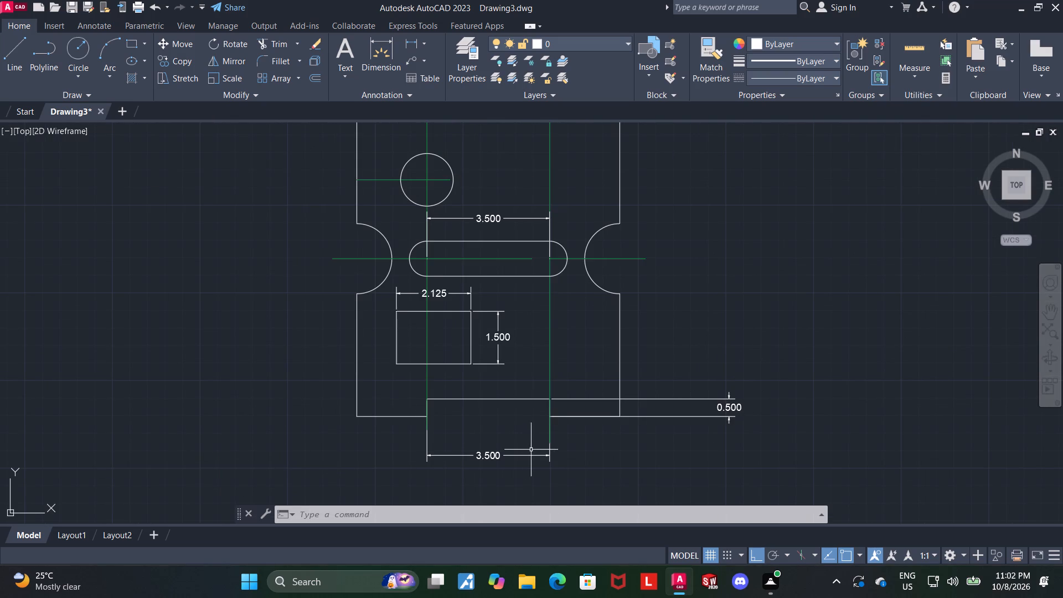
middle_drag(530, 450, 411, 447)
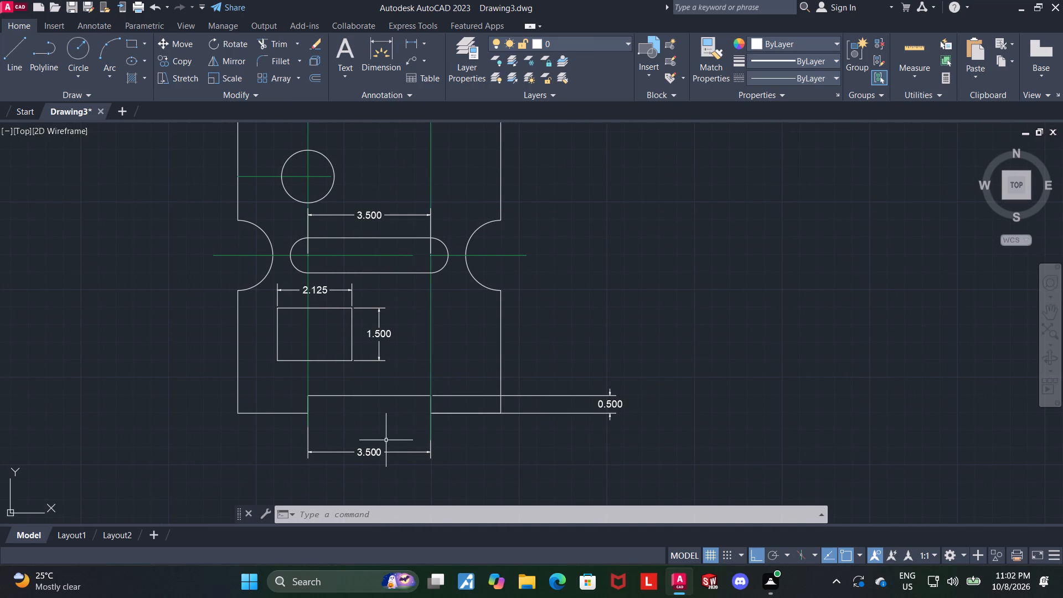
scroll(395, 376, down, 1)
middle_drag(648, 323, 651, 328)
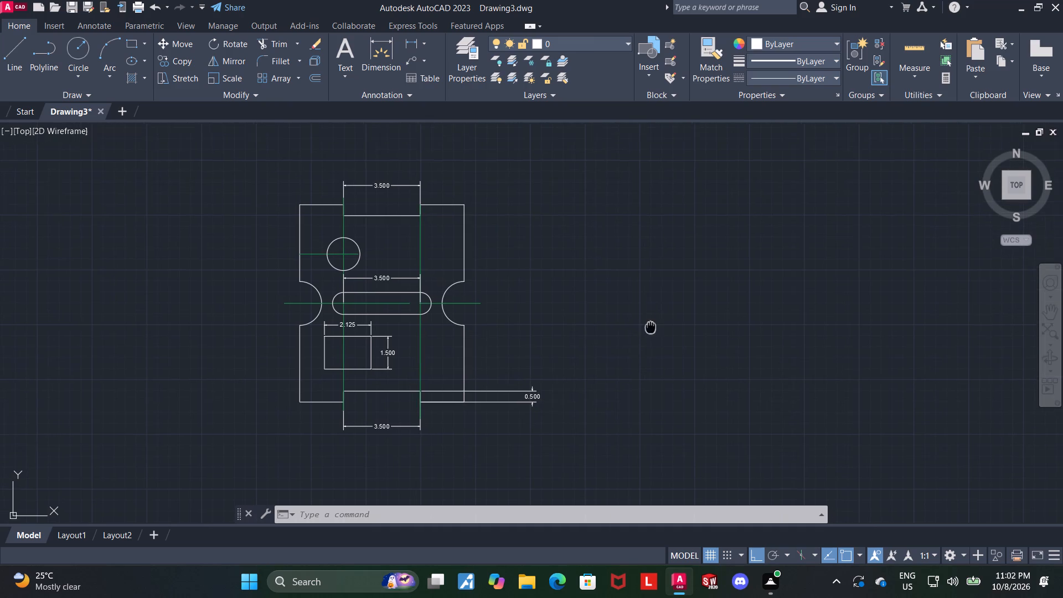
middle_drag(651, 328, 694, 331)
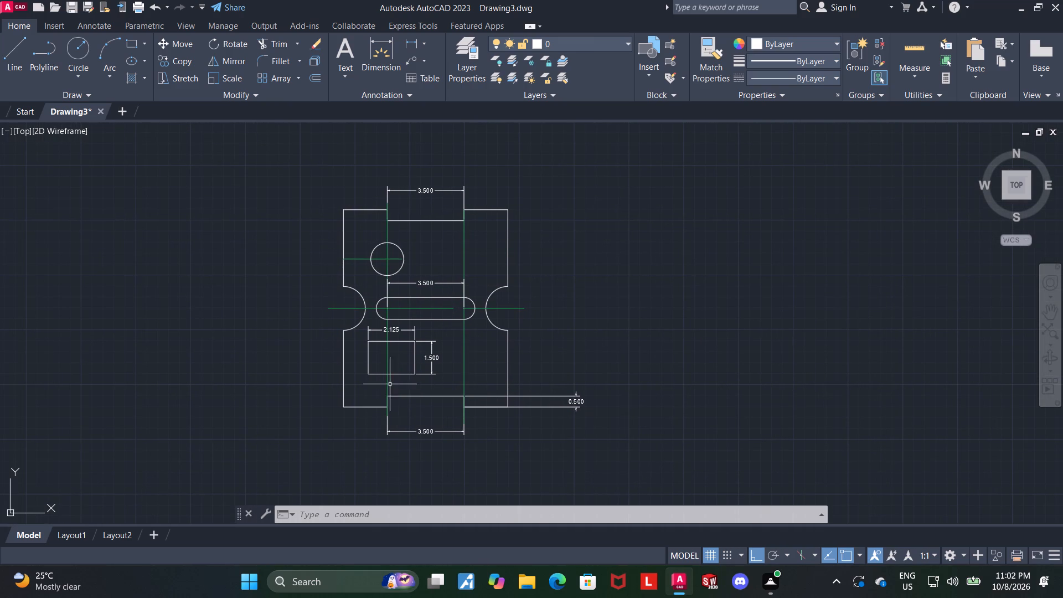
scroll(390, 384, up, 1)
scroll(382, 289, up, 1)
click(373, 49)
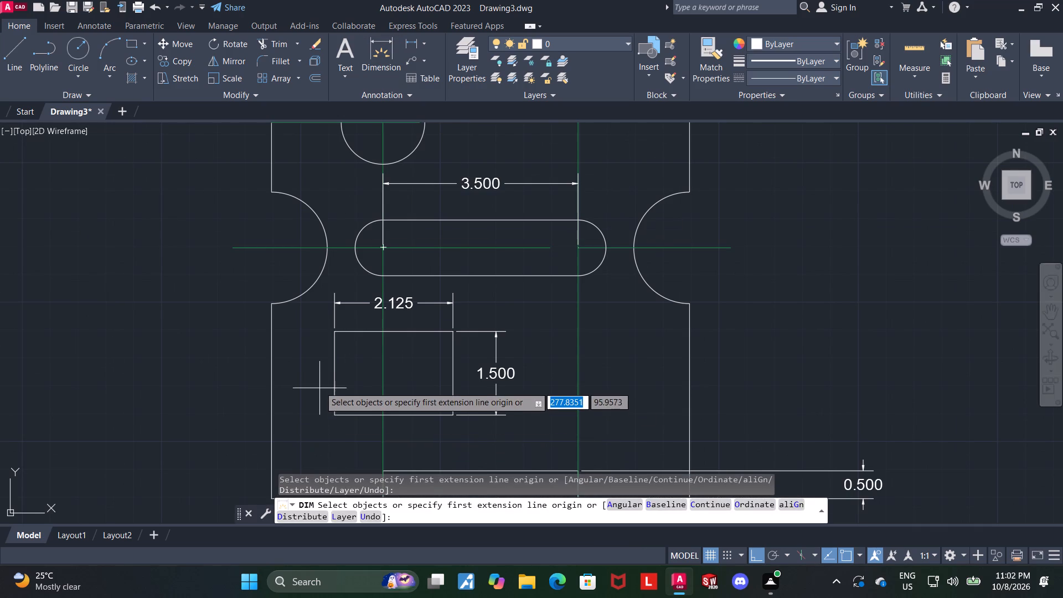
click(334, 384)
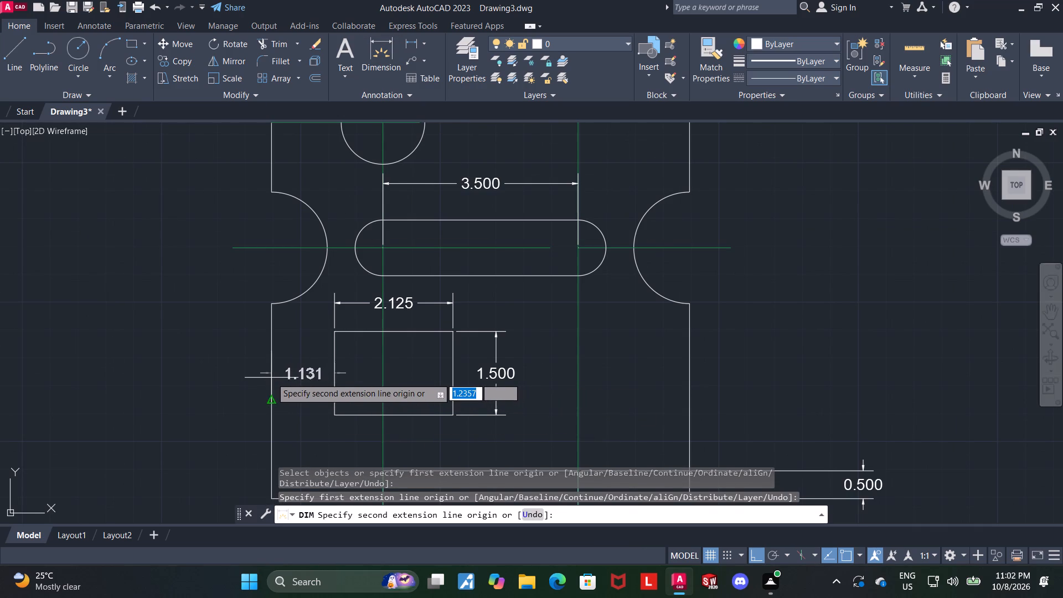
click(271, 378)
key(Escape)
Add a horizontal dimension between the plate's left edge and the rectangle's left side, placed beside the rectangle.
click(388, 51)
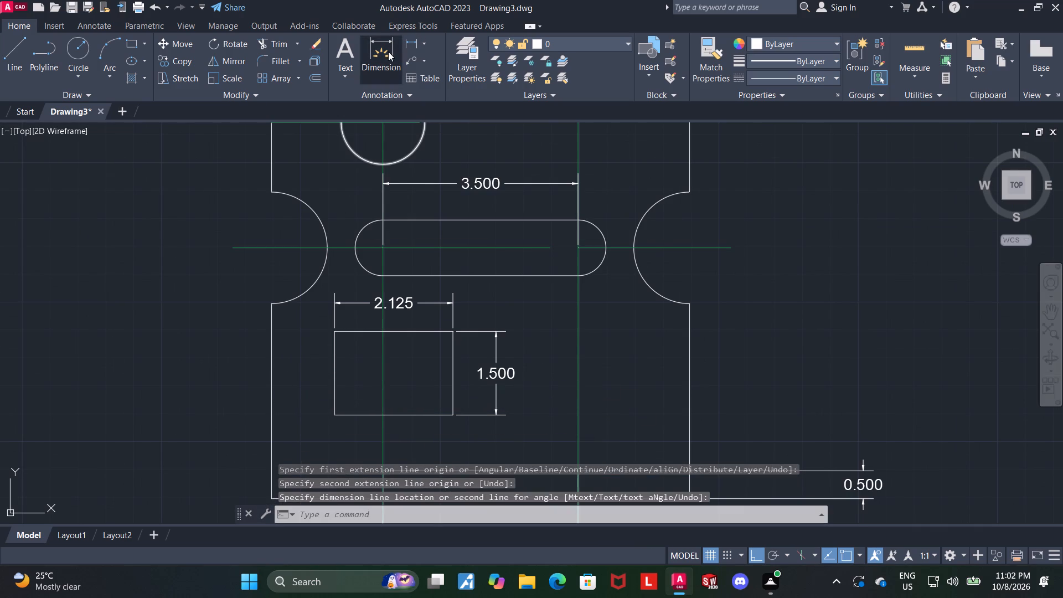
click(335, 388)
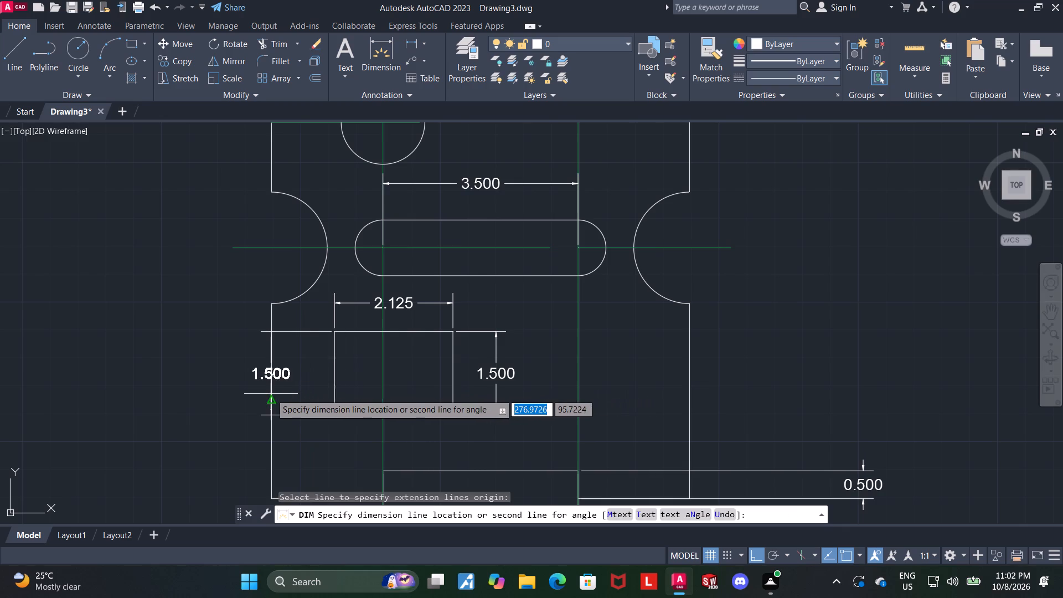
click(271, 391)
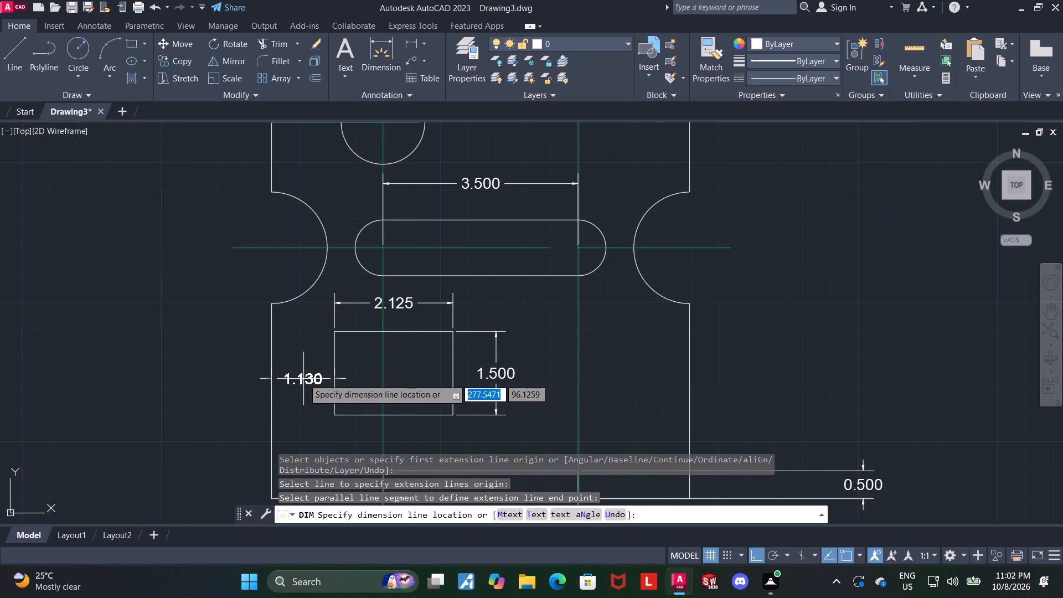
click(305, 370)
key(Escape)
Add a vertical dimension from the left notch's centre to the rectangle's top-left corner, placed outside the plate's left edge.
scroll(306, 365, down, 2)
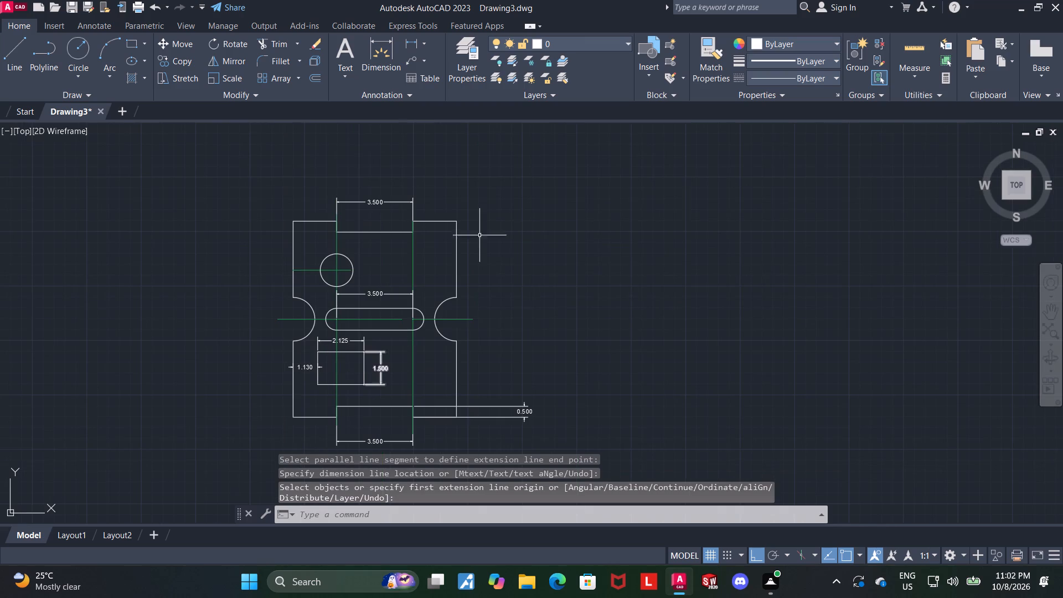
click(393, 53)
scroll(379, 215, up, 1)
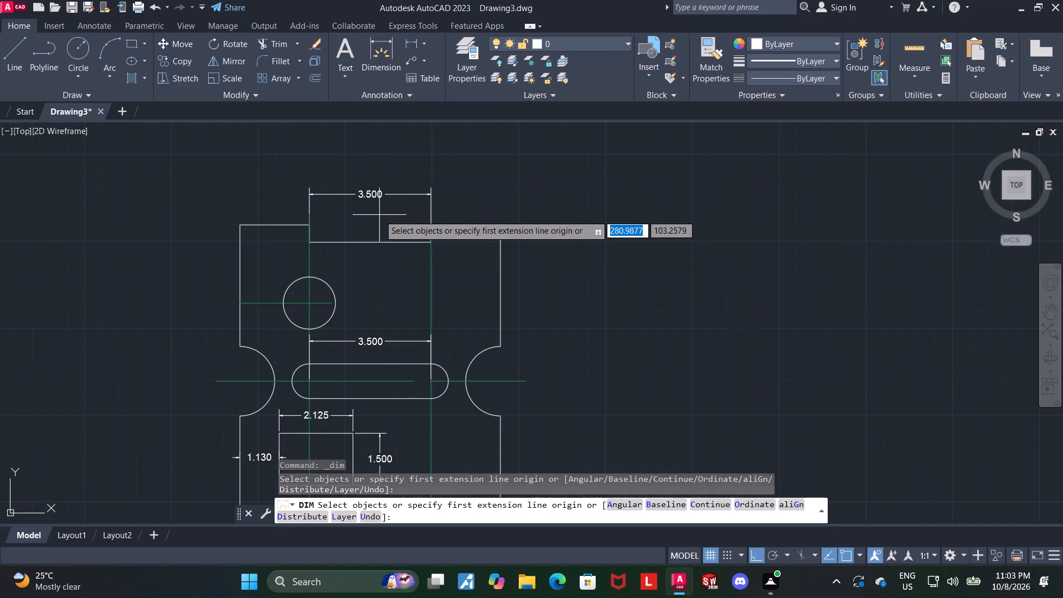
scroll(276, 373, down, 2)
scroll(275, 414, up, 4)
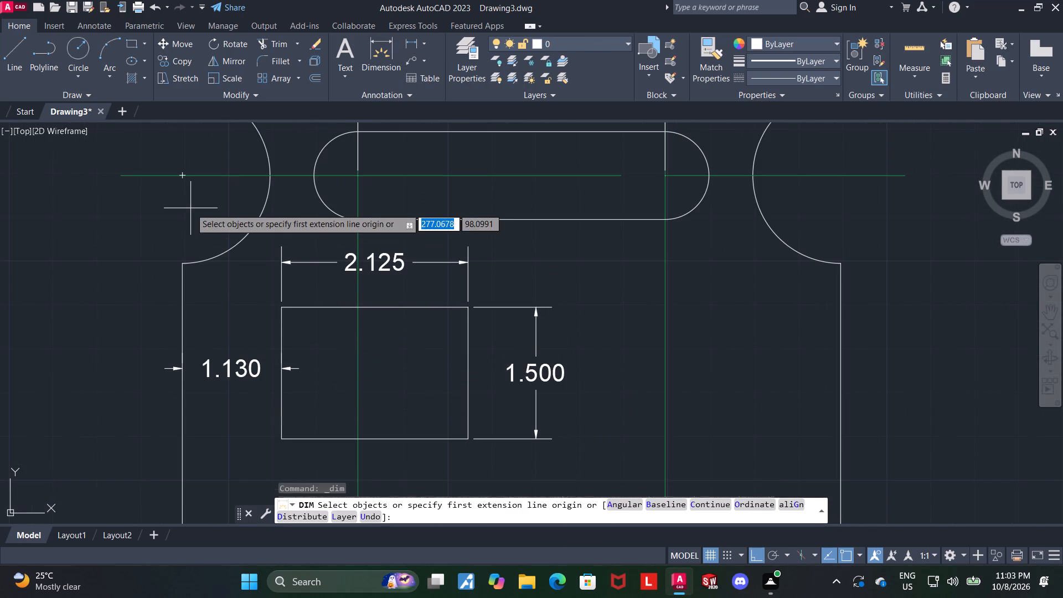
click(180, 176)
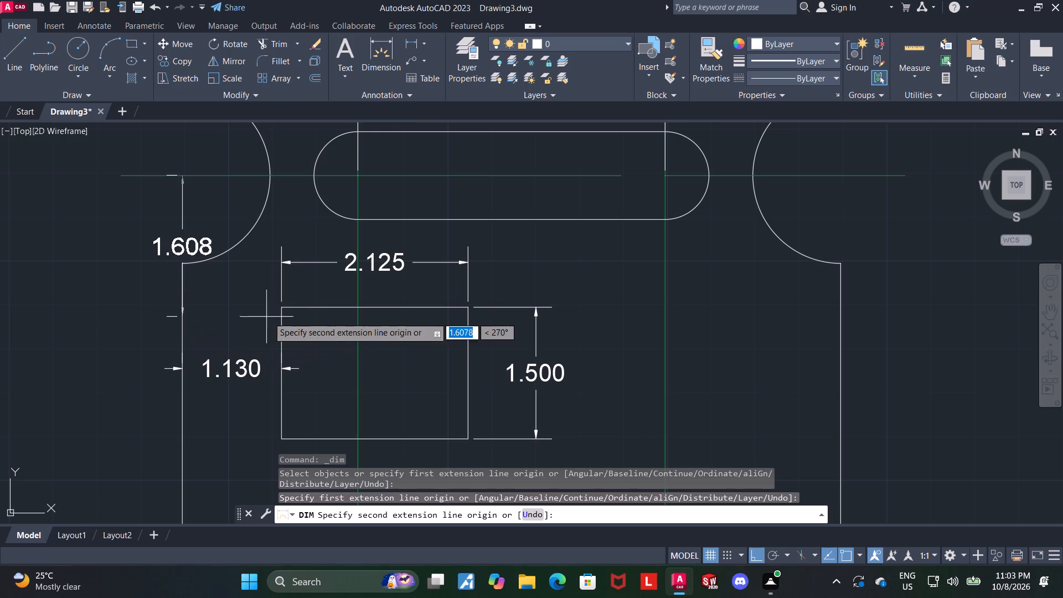
click(283, 307)
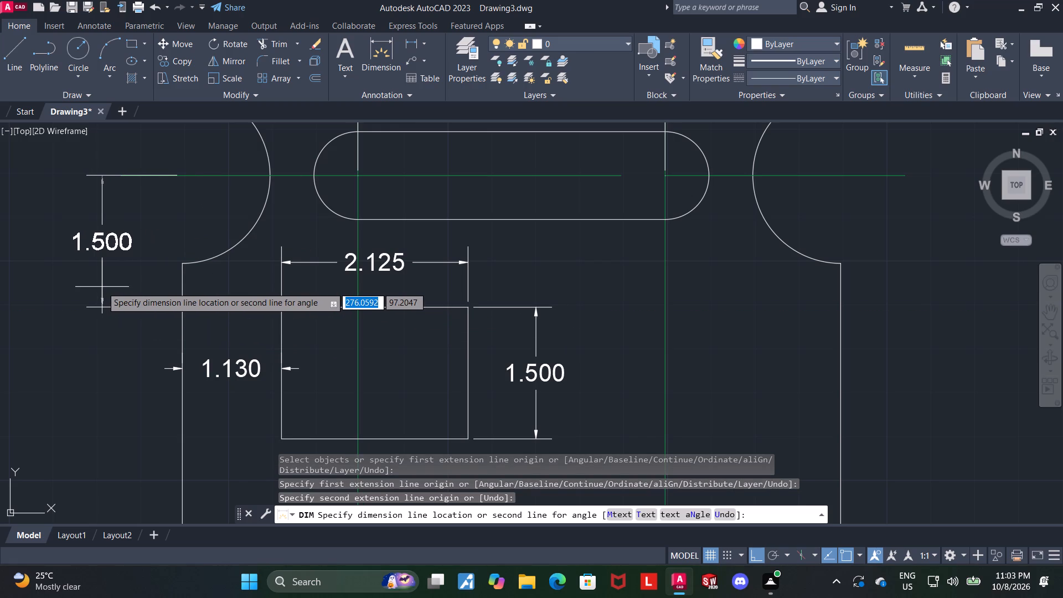
click(102, 287)
key(Escape)
Add a vertical dimension from the hole's centre to the left notch's centre, aligned with the 1.500 dimension outside the plate's left edge.
scroll(153, 292, down, 2)
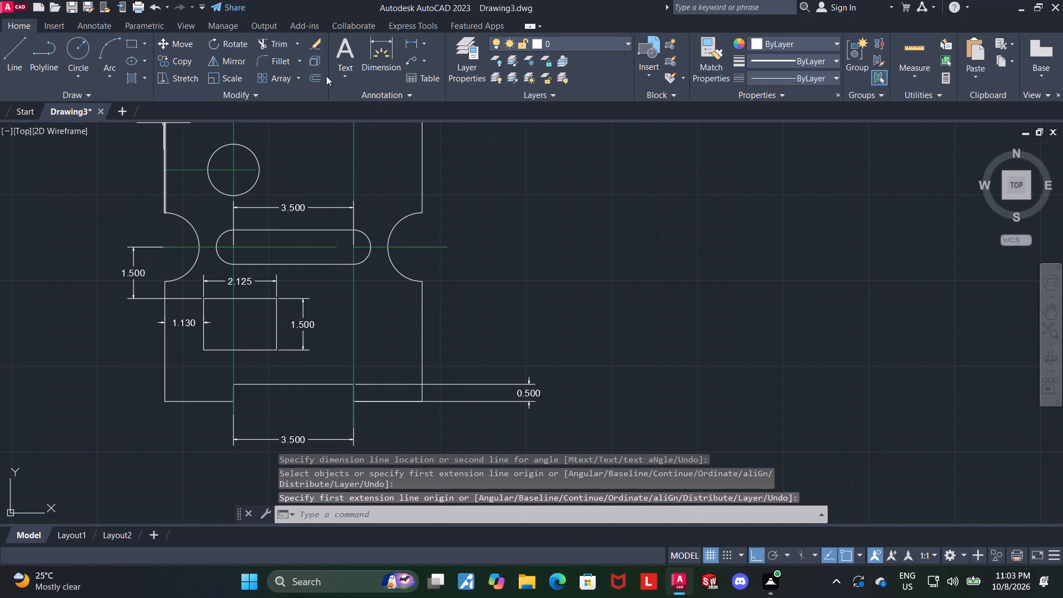
click(370, 57)
scroll(170, 188, up, 1)
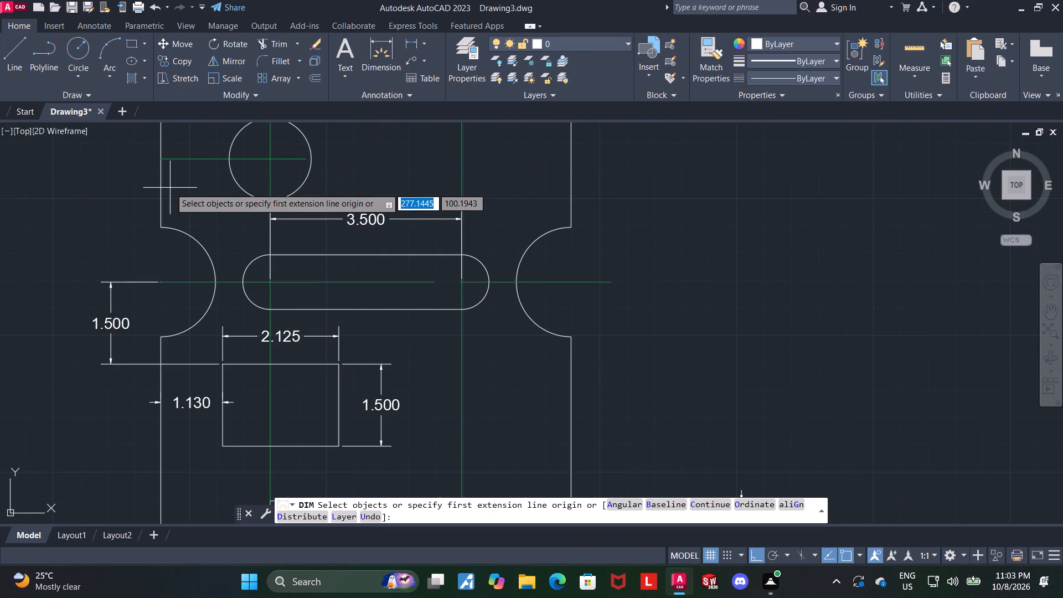
click(271, 156)
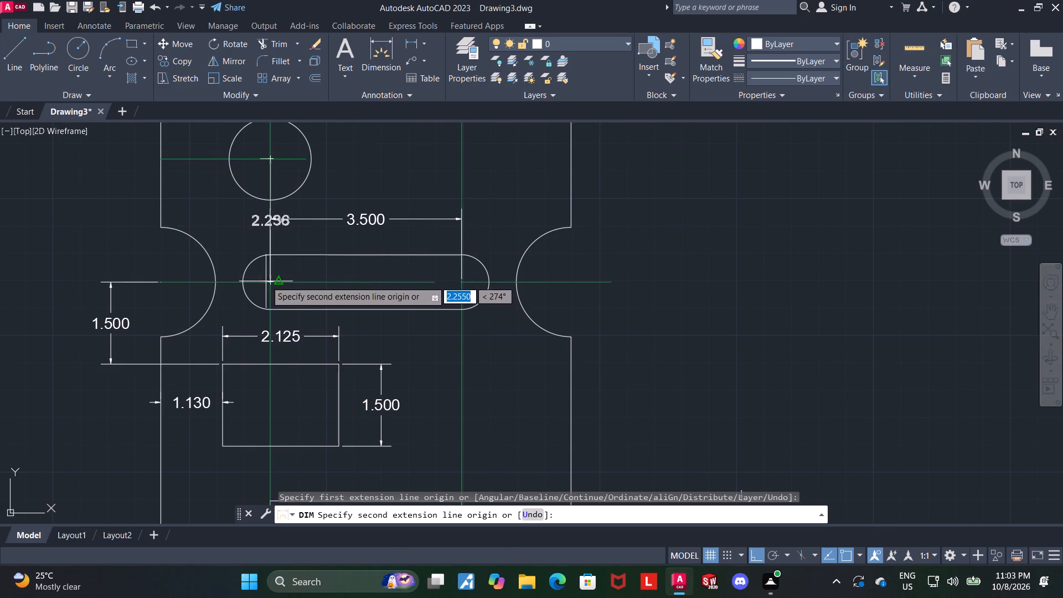
click(163, 281)
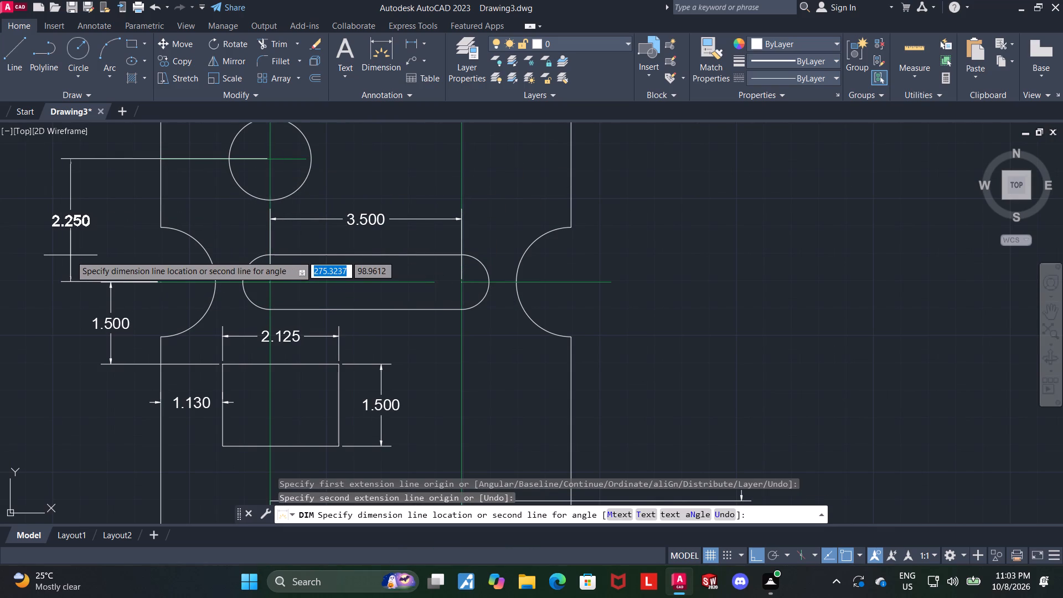
click(110, 281)
key(Escape)
scroll(128, 286, down, 1)
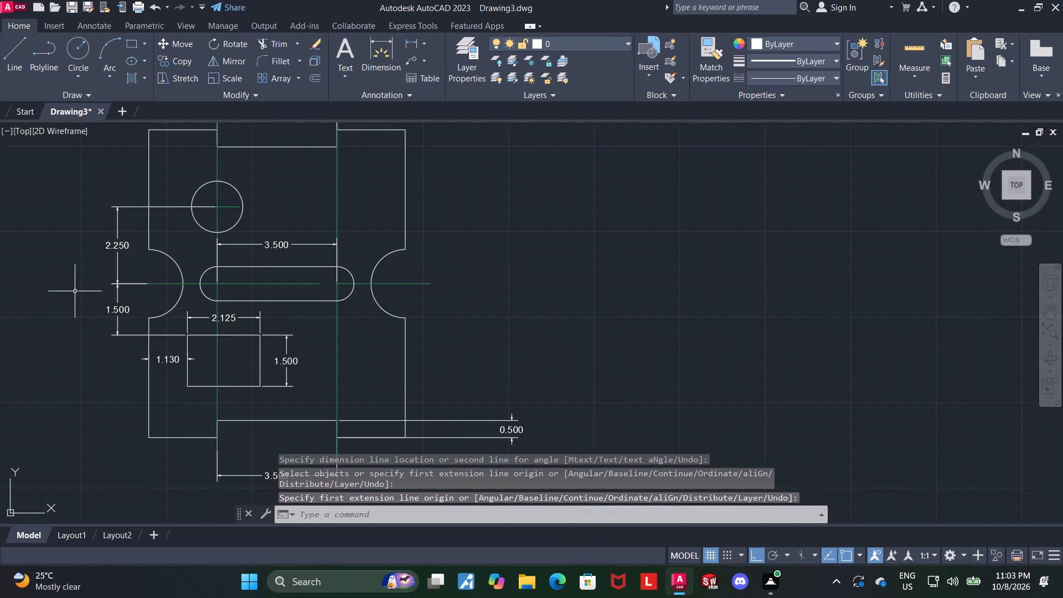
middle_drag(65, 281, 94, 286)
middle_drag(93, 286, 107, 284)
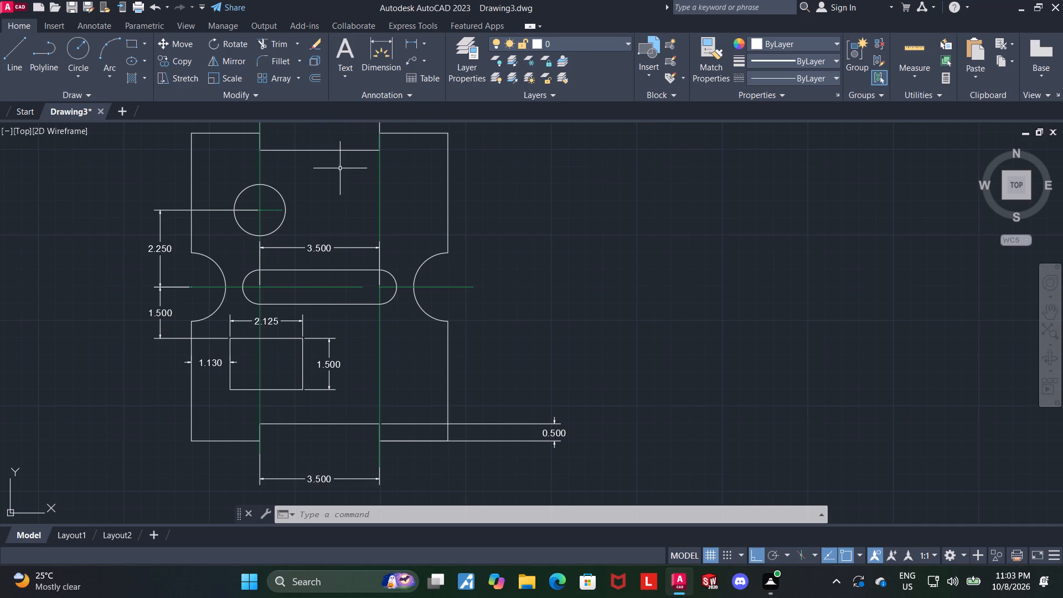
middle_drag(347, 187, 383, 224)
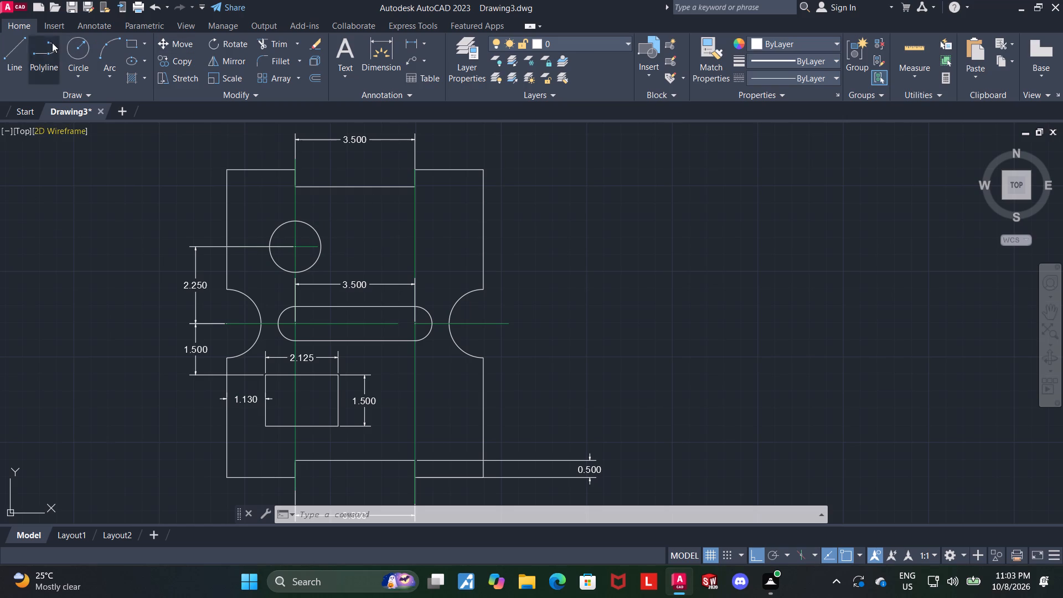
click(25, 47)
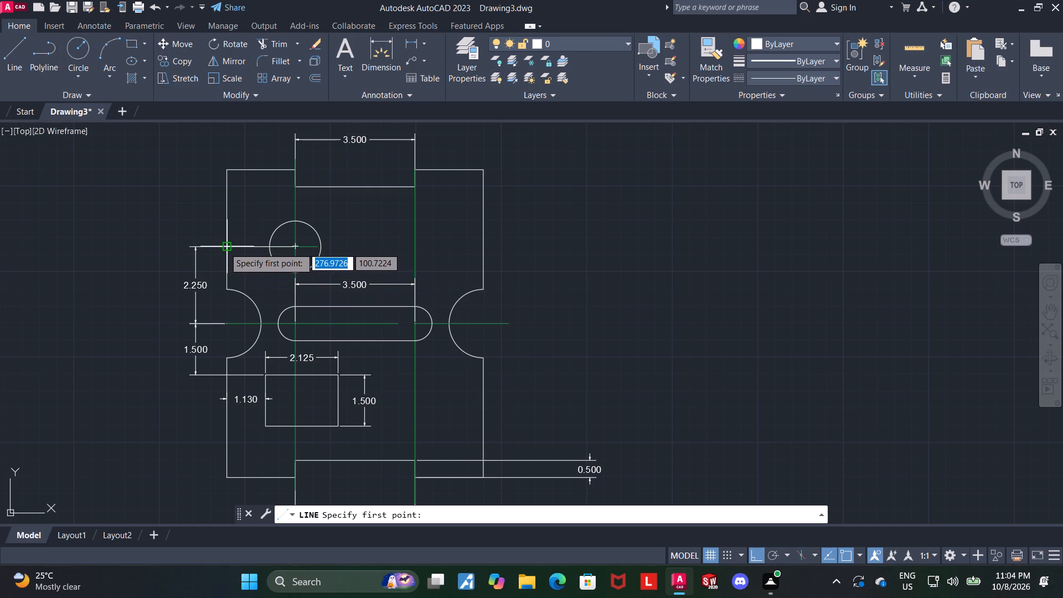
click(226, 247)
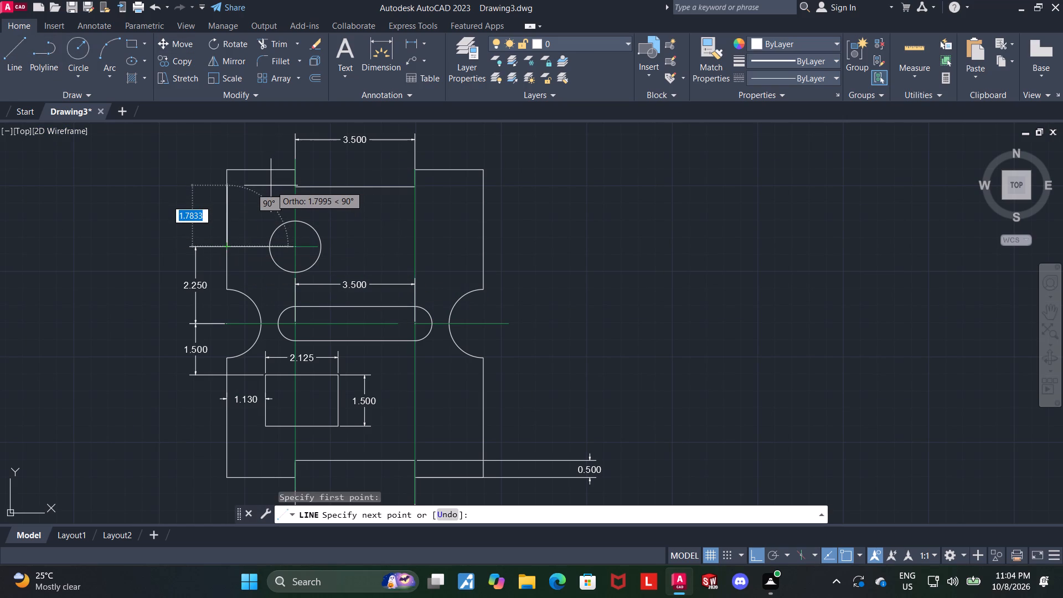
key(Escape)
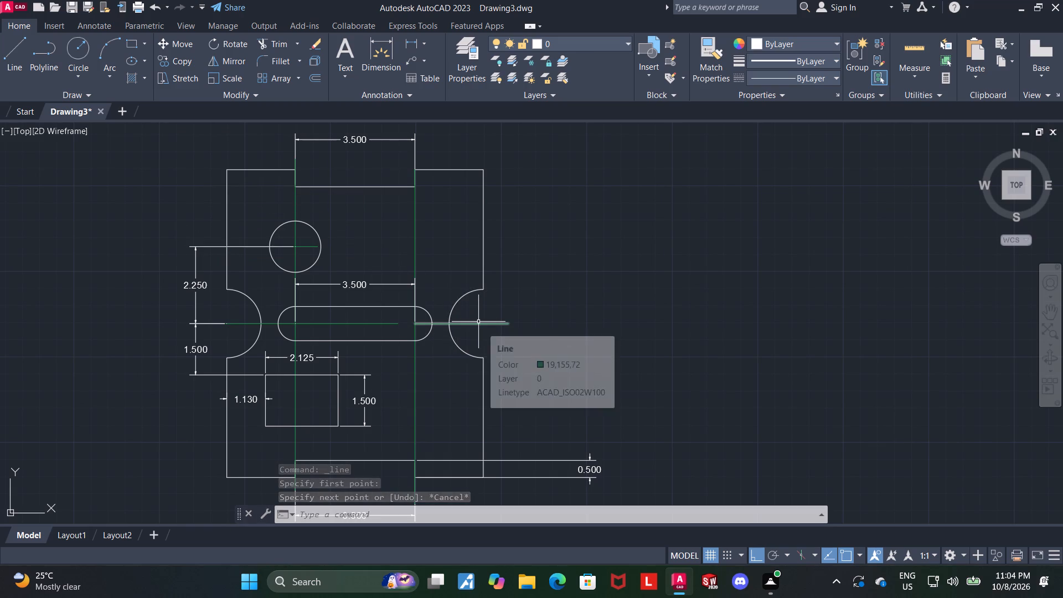
Draw helper lines from the right notch's centre, 1.5 straight up and 1.13 to the left into the plate.
click(18, 61)
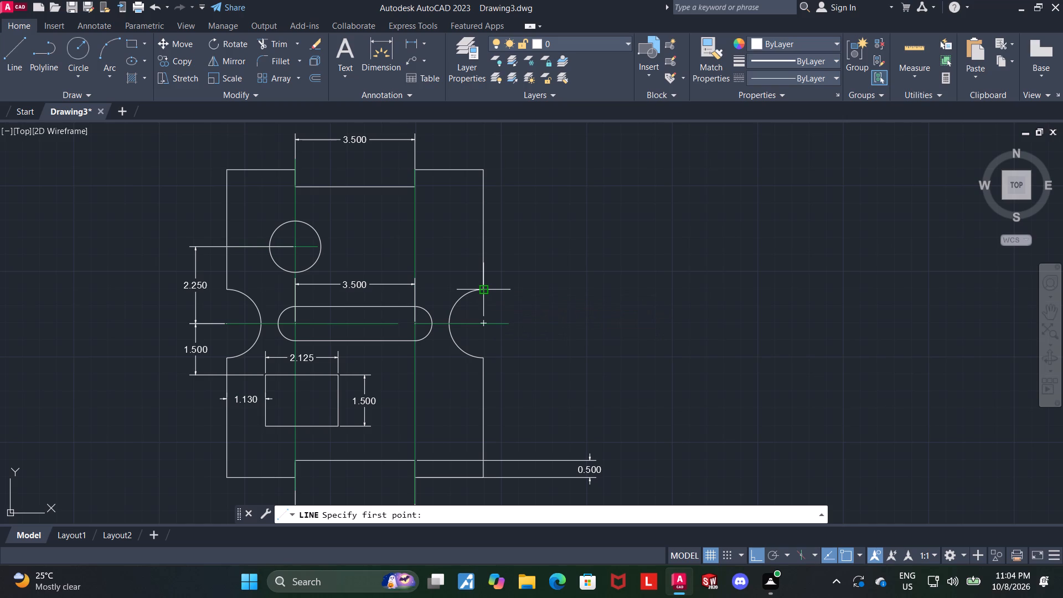
click(482, 321)
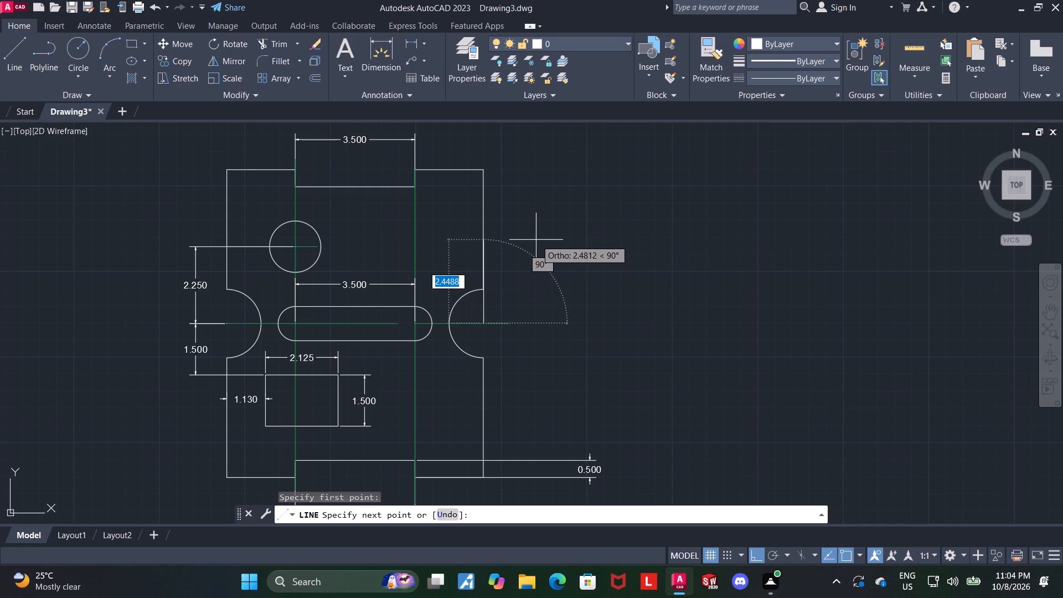
text(1.)
key(5)
key(Return)
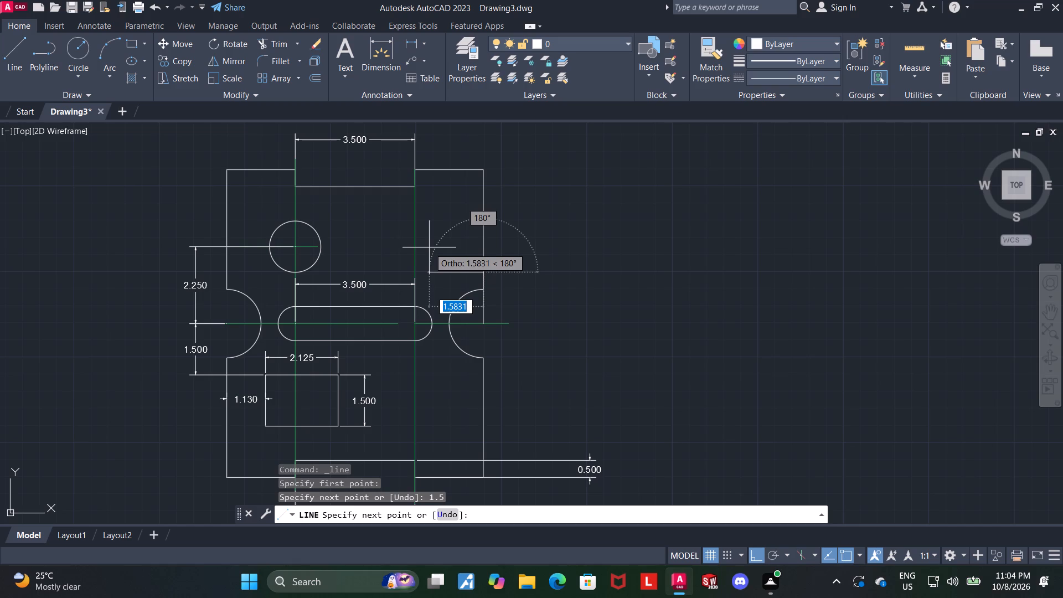
text(1.13)
key(Return)
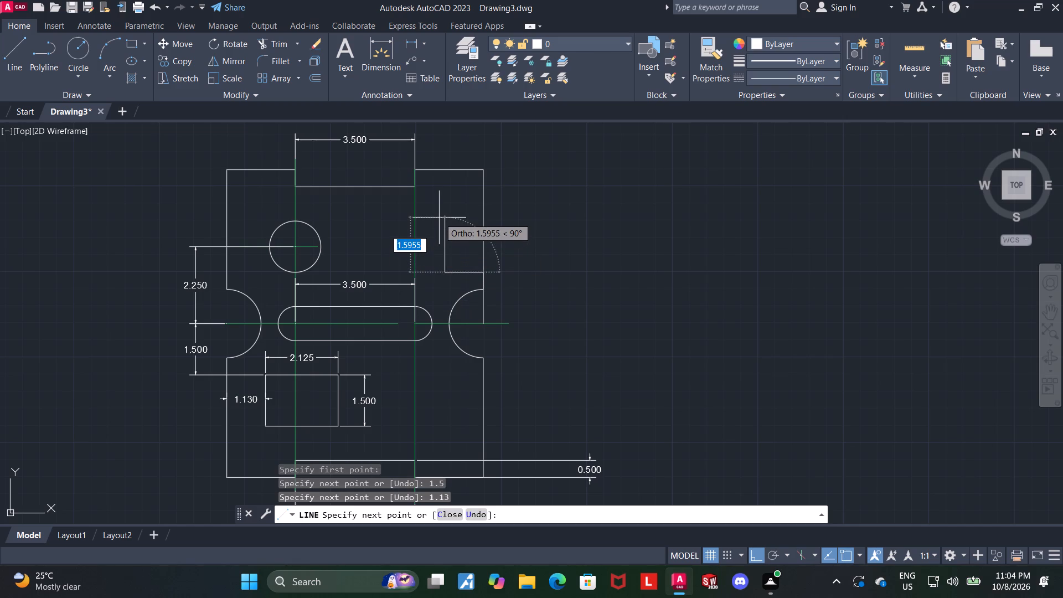
Draw a rectangle 2.125 wide and 1.5 high with lines, its bottom-right corner at the end of the helper lines.
text(1.5)
key(Return)
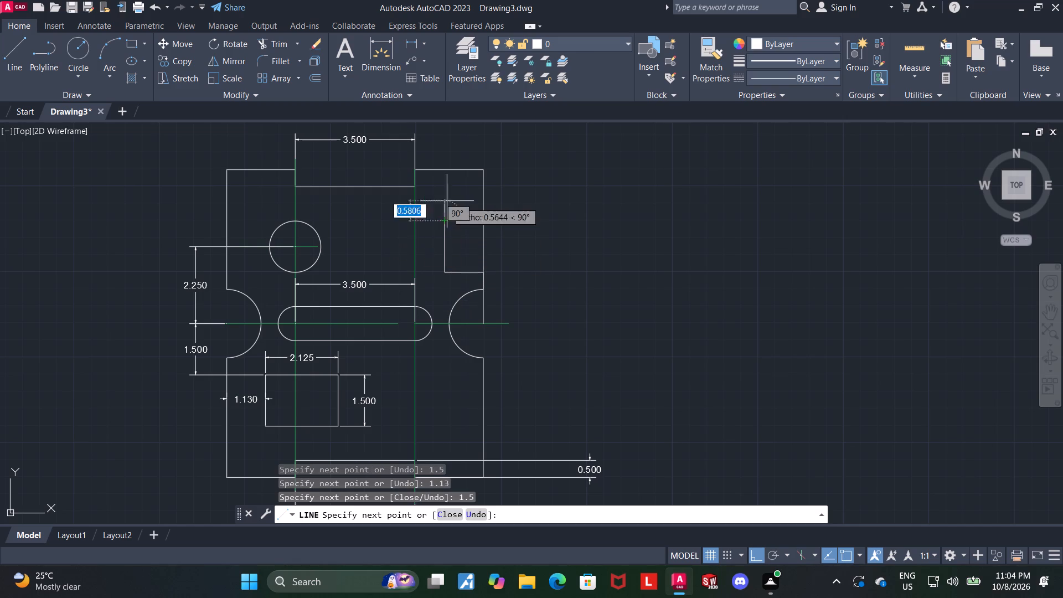
text(2.125)
key(Return)
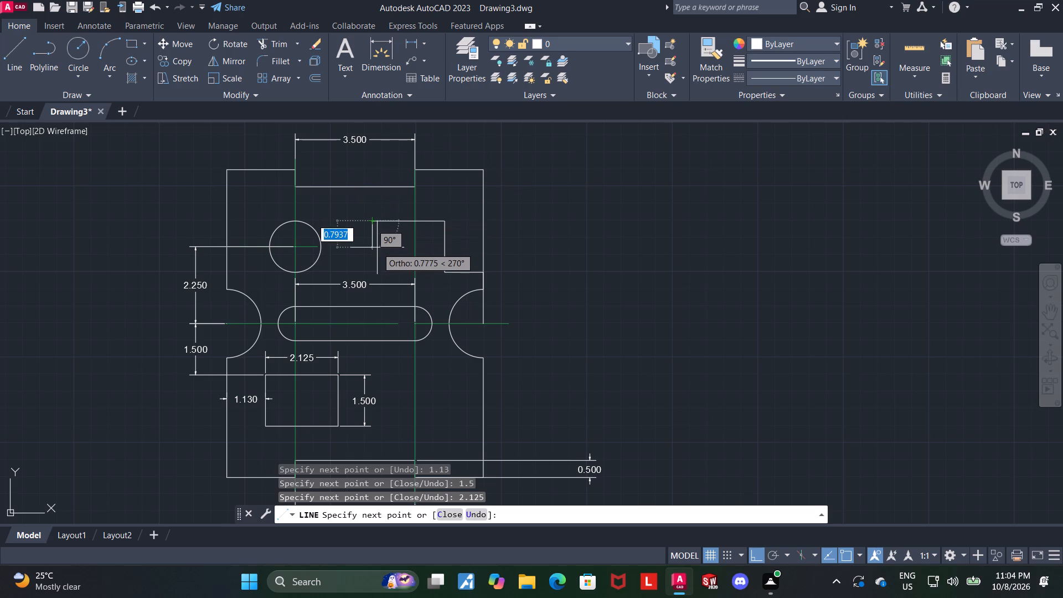
text(1.)
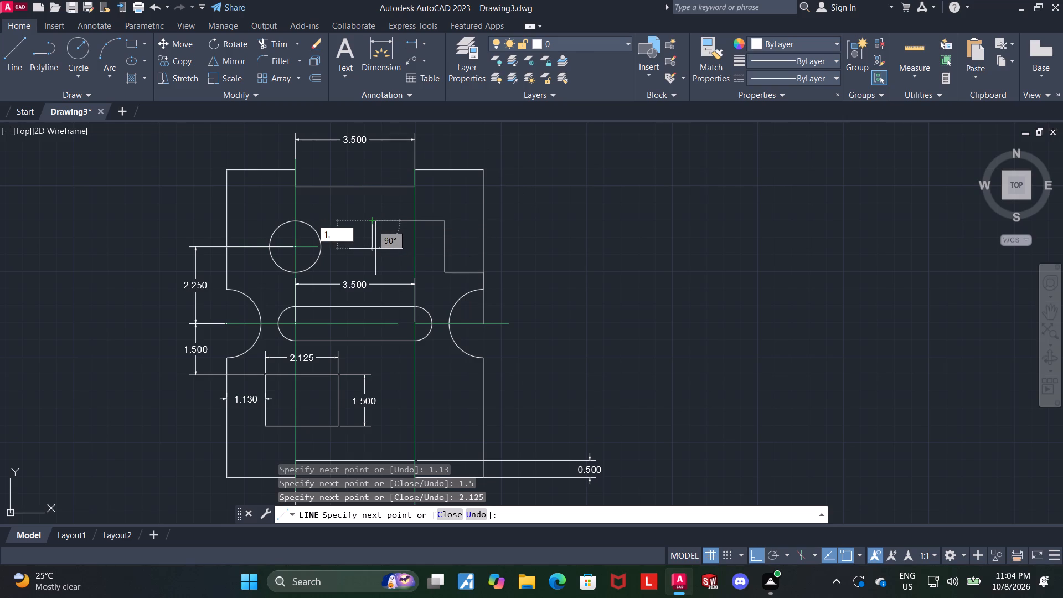
key(5)
key(Return)
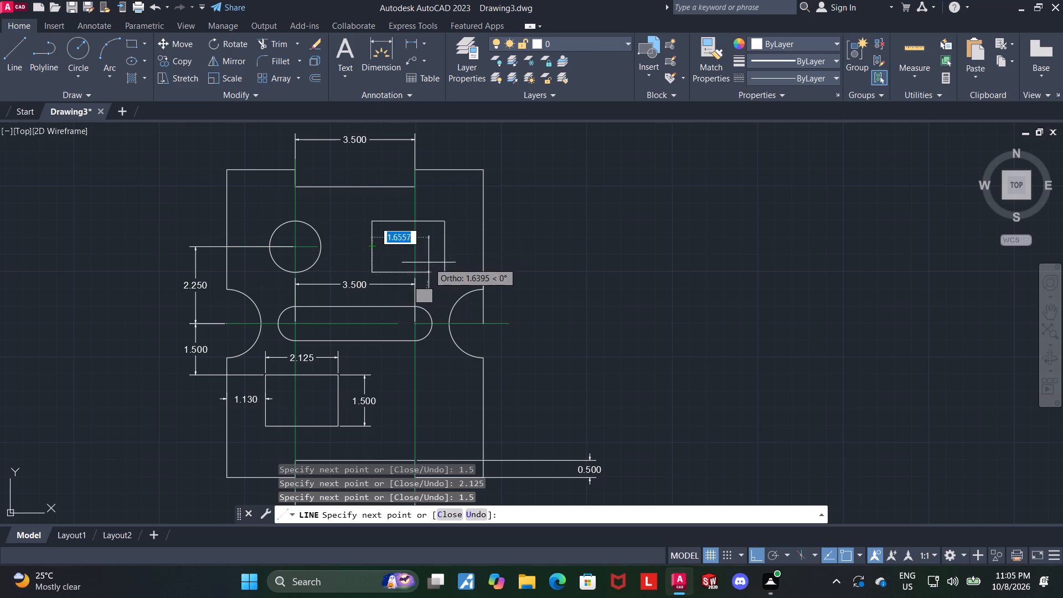
click(444, 272)
key(Escape)
key(Escape)
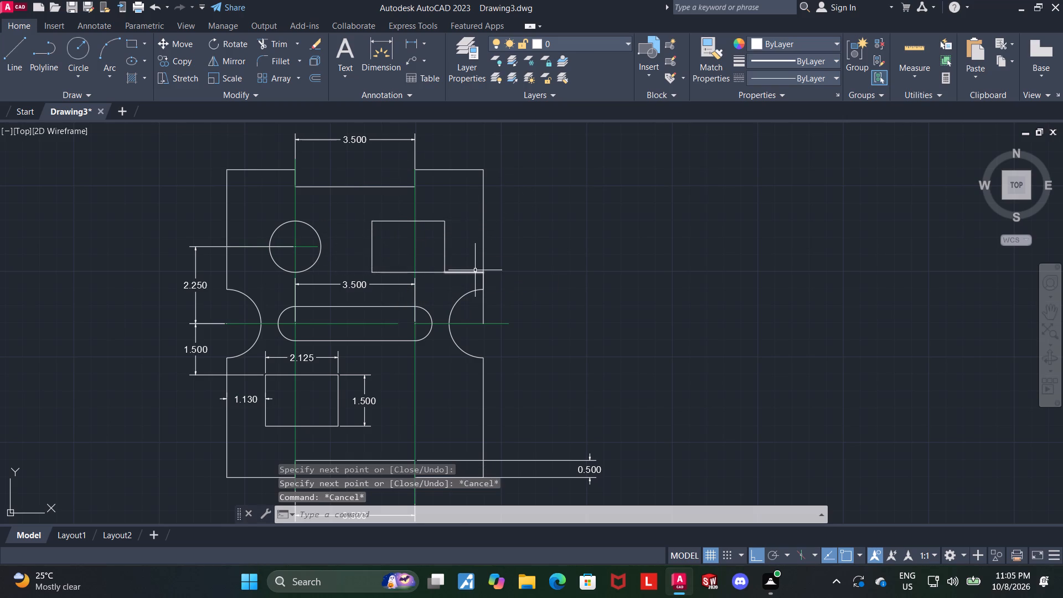
Delete the horizontal and vertical helper lines between the upper rectangle and the right notch's centre.
click(475, 270)
key(Delete)
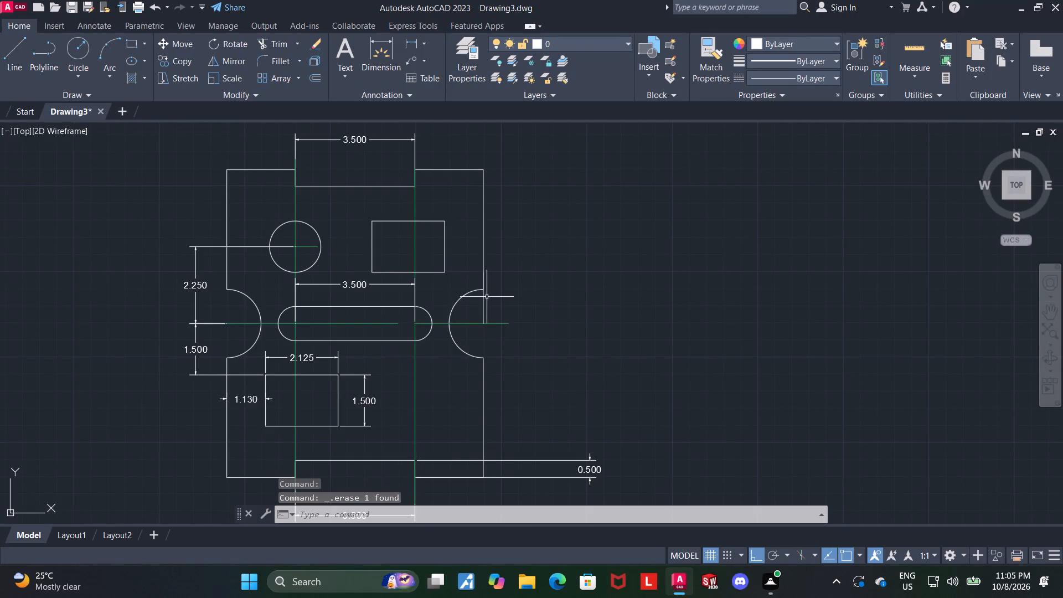
click(483, 298)
key(Delete)
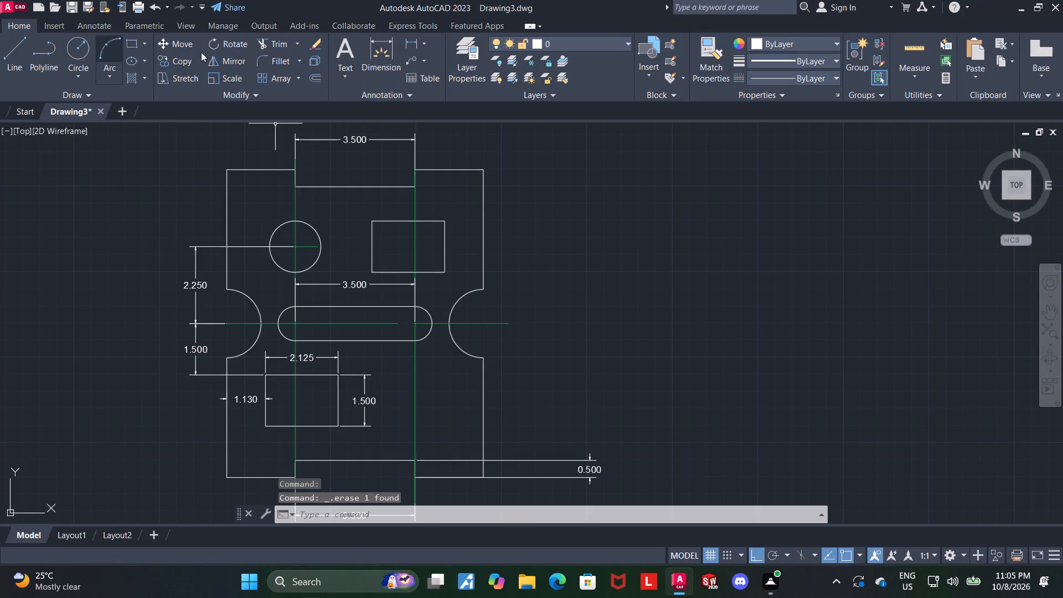
Dimension the upper rectangle's width above its top side and its height beside its left side.
click(374, 58)
scroll(386, 145, up, 1)
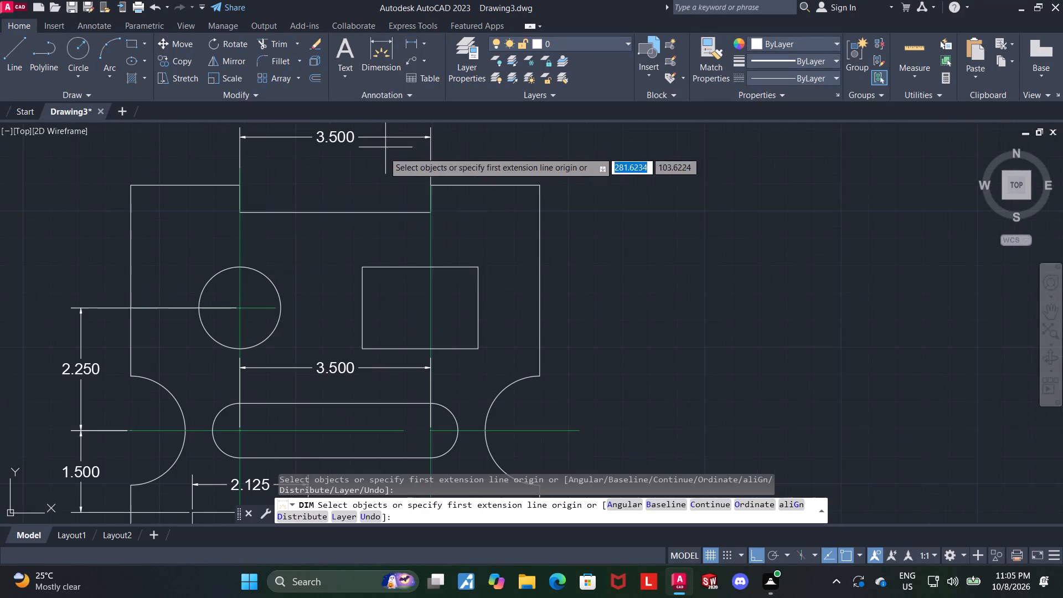
click(376, 266)
click(379, 248)
key(Escape)
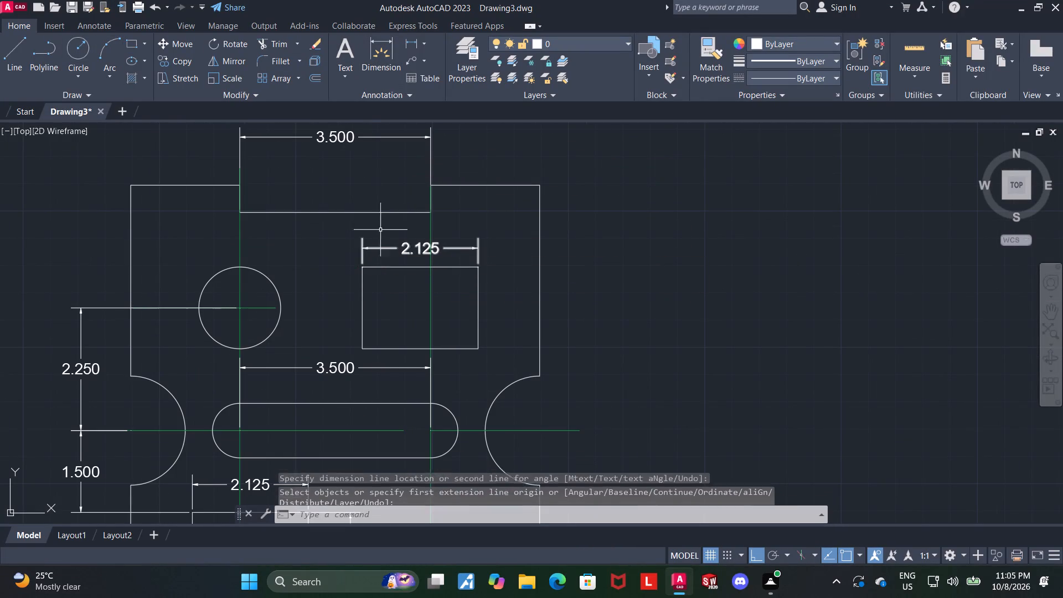
key(Escape)
click(373, 52)
scroll(386, 246, up, 1)
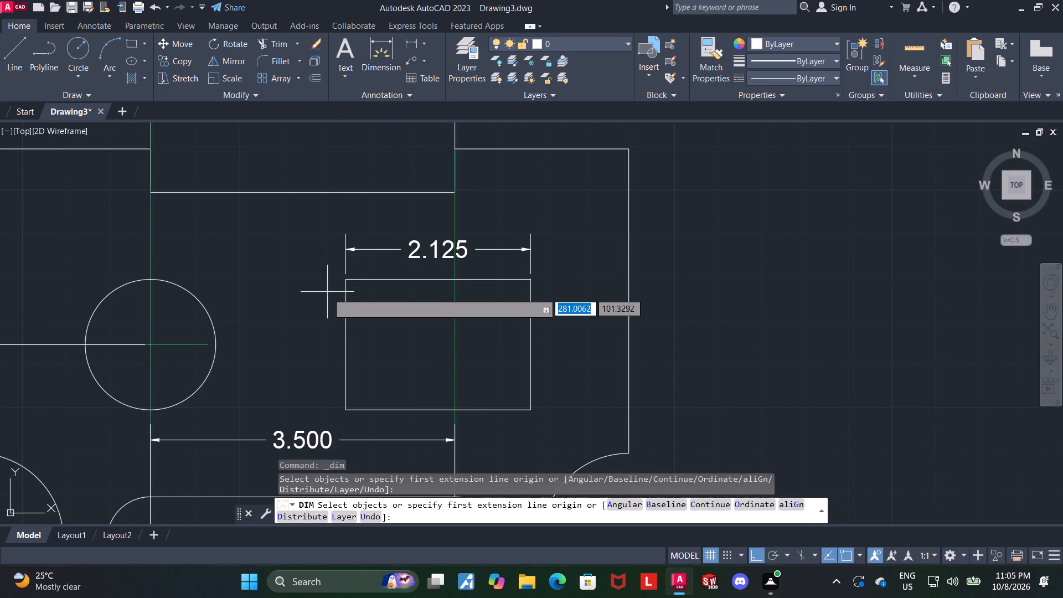
click(345, 304)
click(318, 304)
key(Escape)
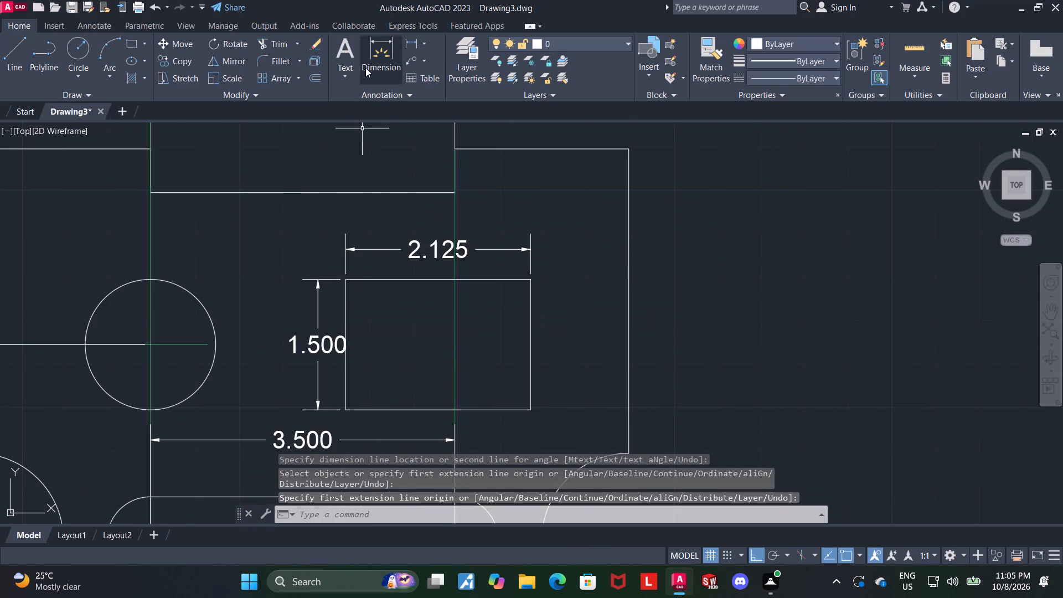
Add a horizontal dimension between the upper rectangle's right side and the plate's right edge, placed between them.
click(389, 47)
click(533, 318)
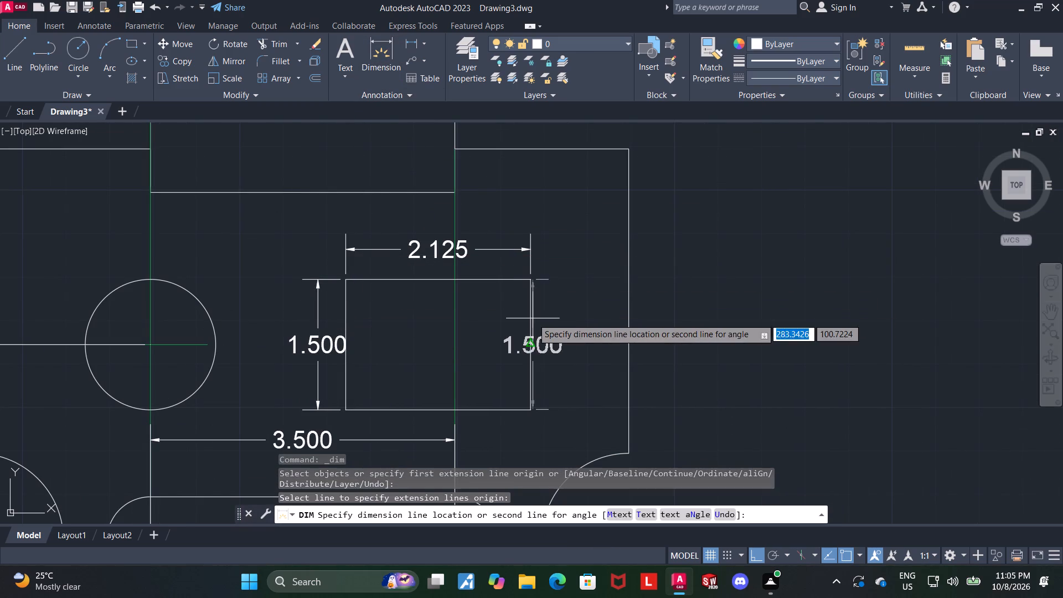
click(629, 317)
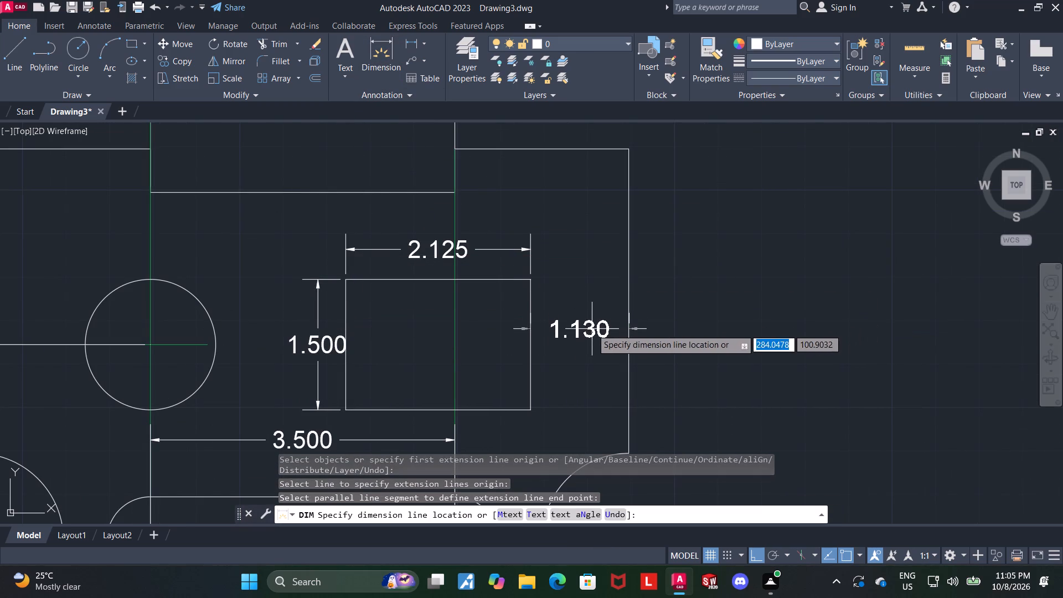
click(584, 376)
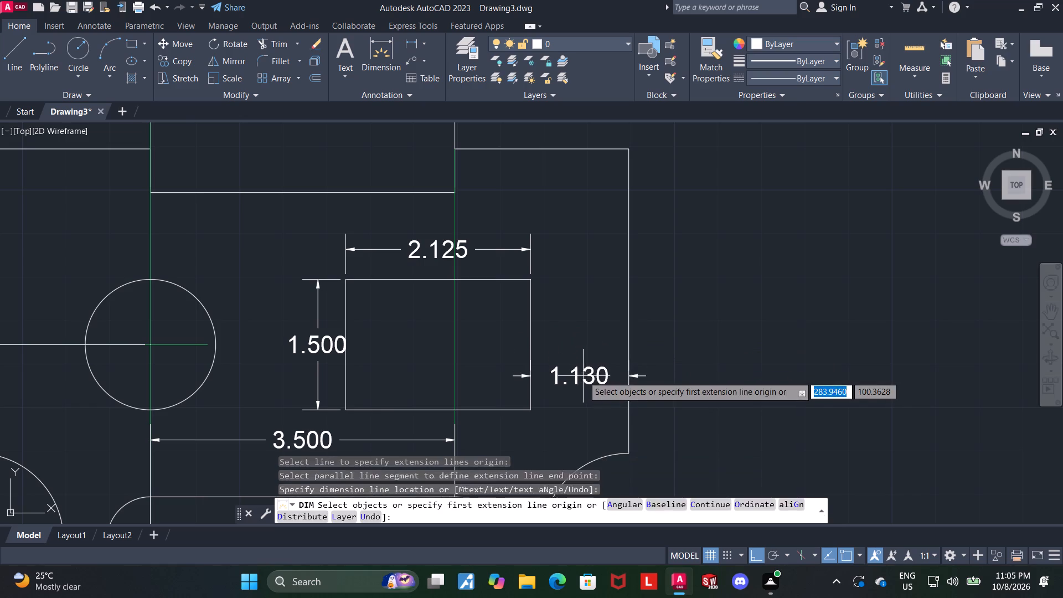
scroll(598, 341, down, 3)
middle_drag(685, 405, 646, 289)
scroll(612, 202, up, 1)
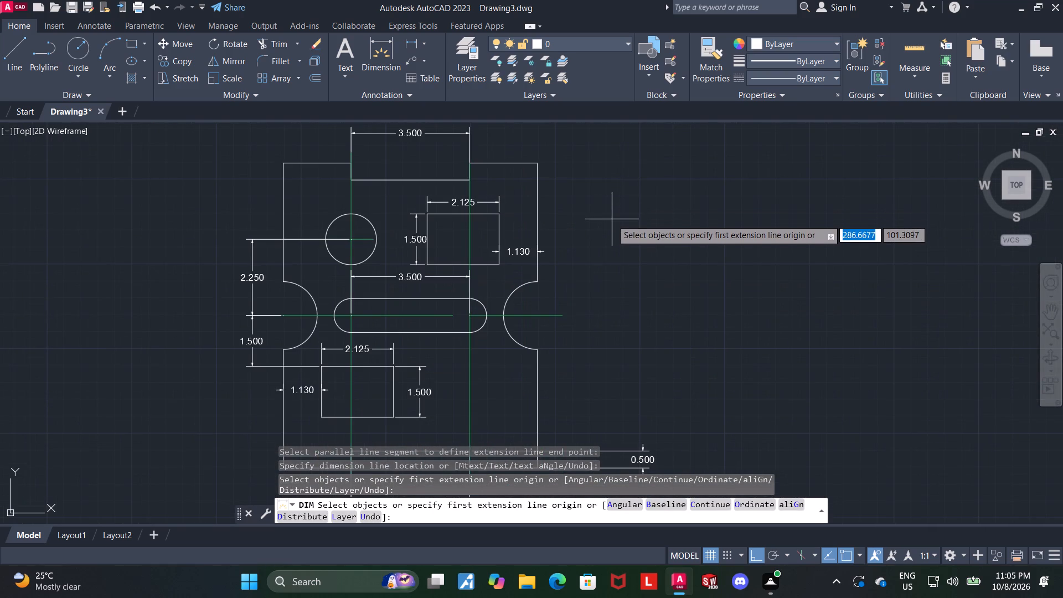
scroll(611, 298, down, 1)
scroll(622, 369, up, 2)
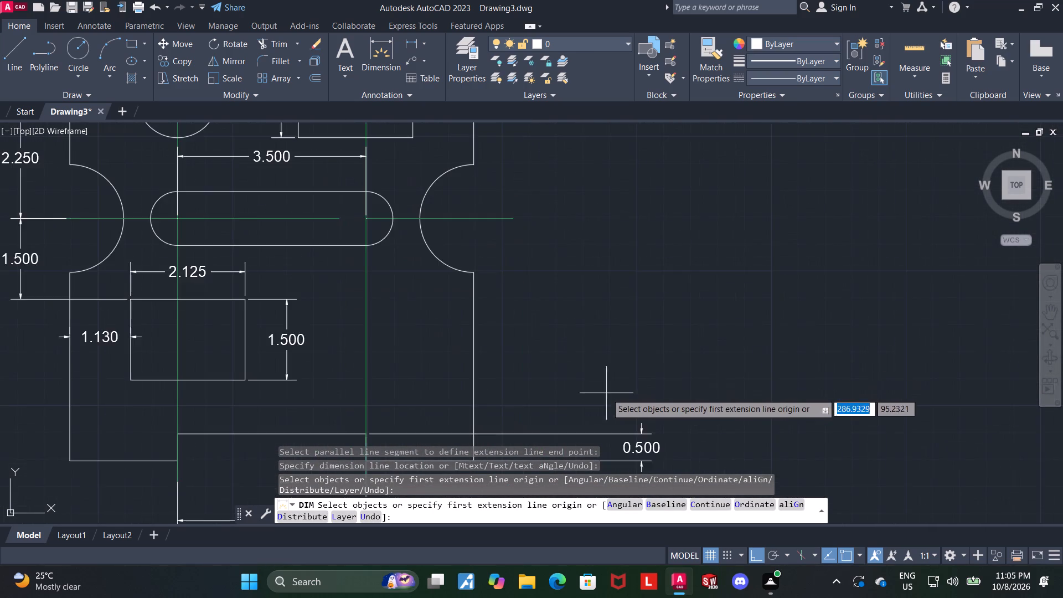
scroll(599, 376, down, 3)
scroll(598, 397, up, 3)
key(Escape)
Move the 0.500 step dimension closer to the plate's right edge.
click(641, 366)
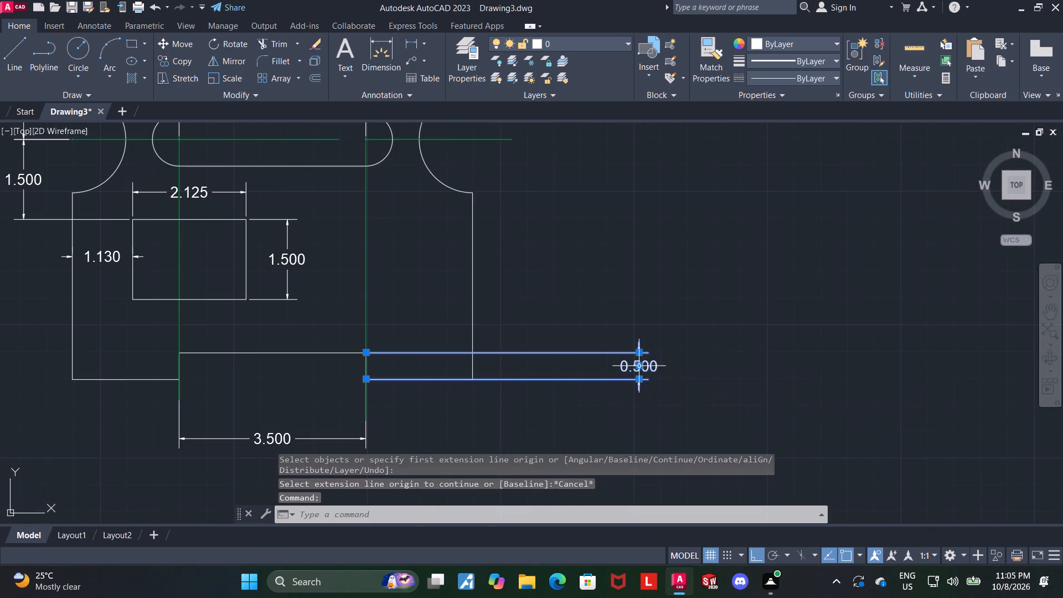
click(639, 368)
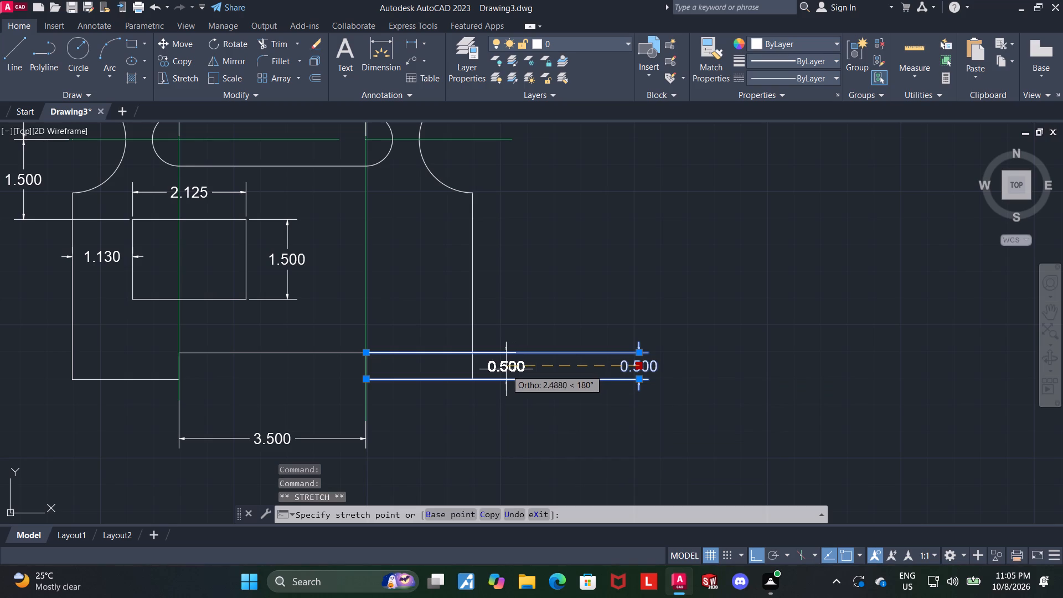
click(531, 369)
key(Escape)
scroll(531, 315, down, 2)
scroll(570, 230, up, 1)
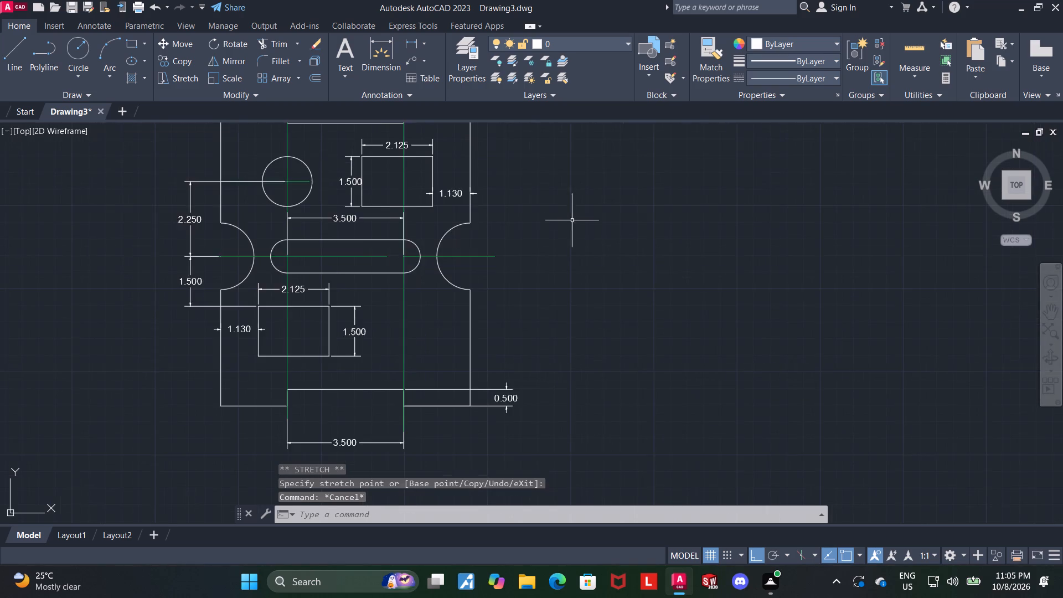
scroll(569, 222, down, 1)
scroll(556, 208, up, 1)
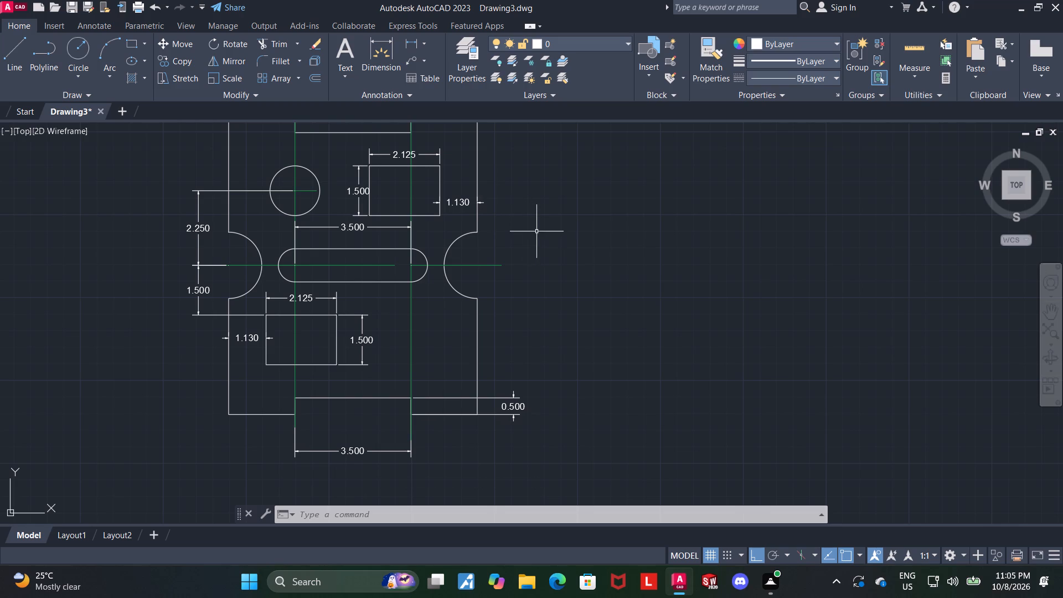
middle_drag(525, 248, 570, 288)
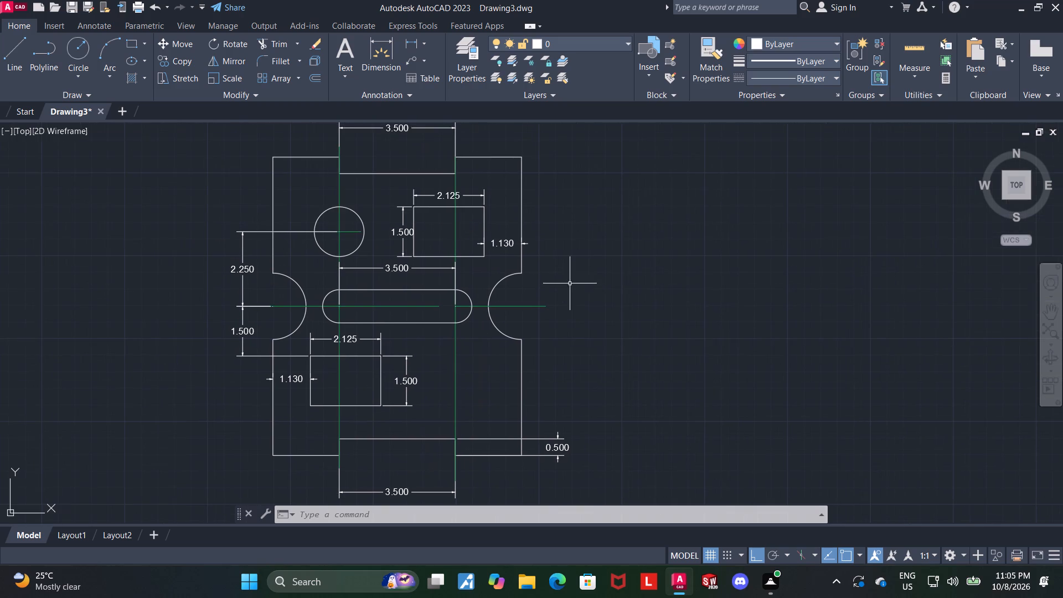
Draw a line 2.25 up from the right notch's centre, continued by a segment about 2.74 long at 120° past the plate's top edge.
scroll(547, 266, down, 1)
scroll(547, 189, up, 1)
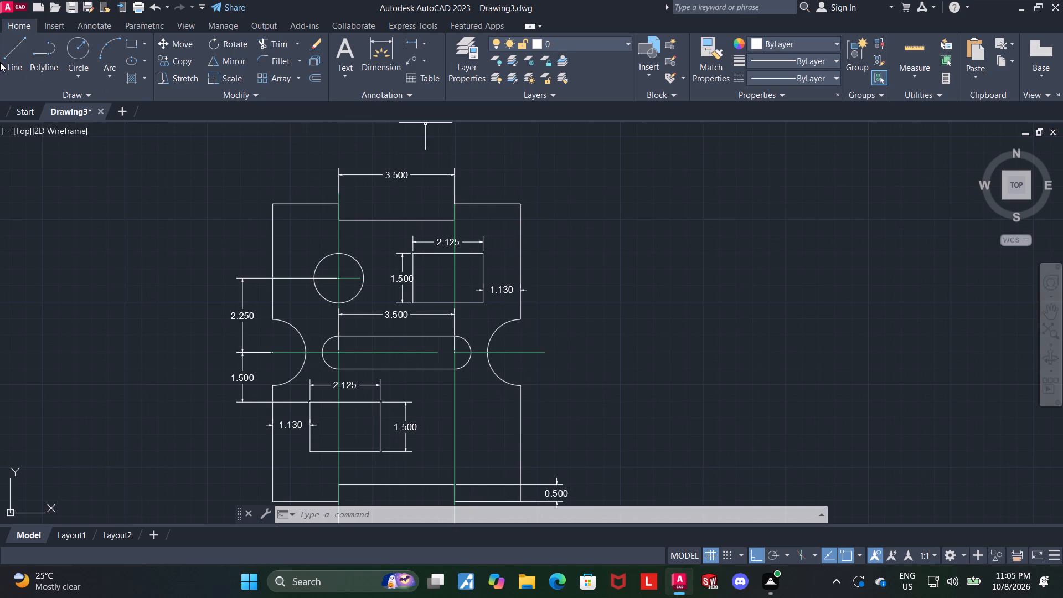
click(6, 54)
scroll(618, 214, up, 1)
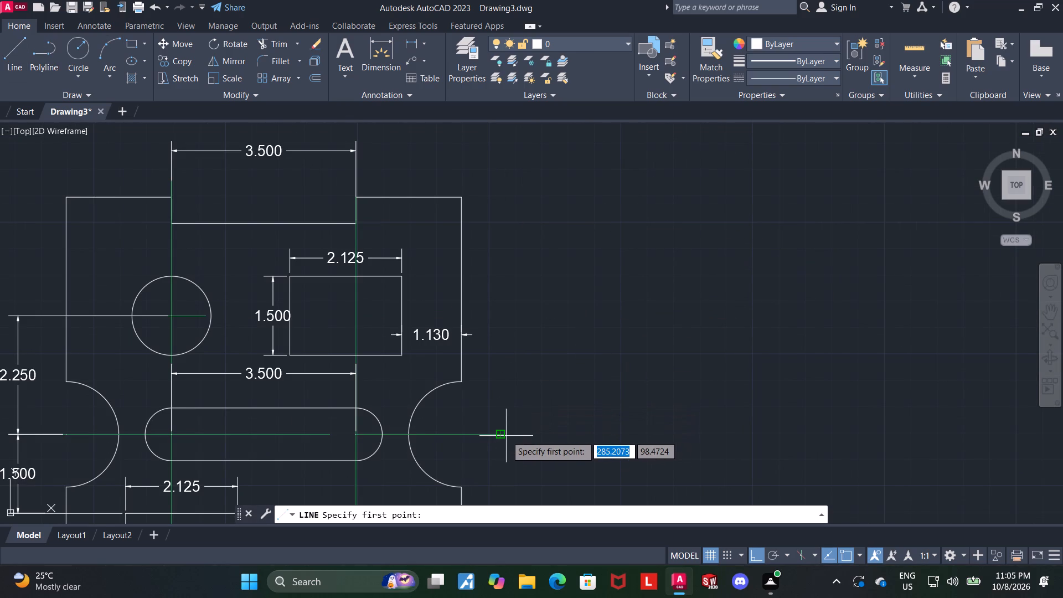
click(461, 433)
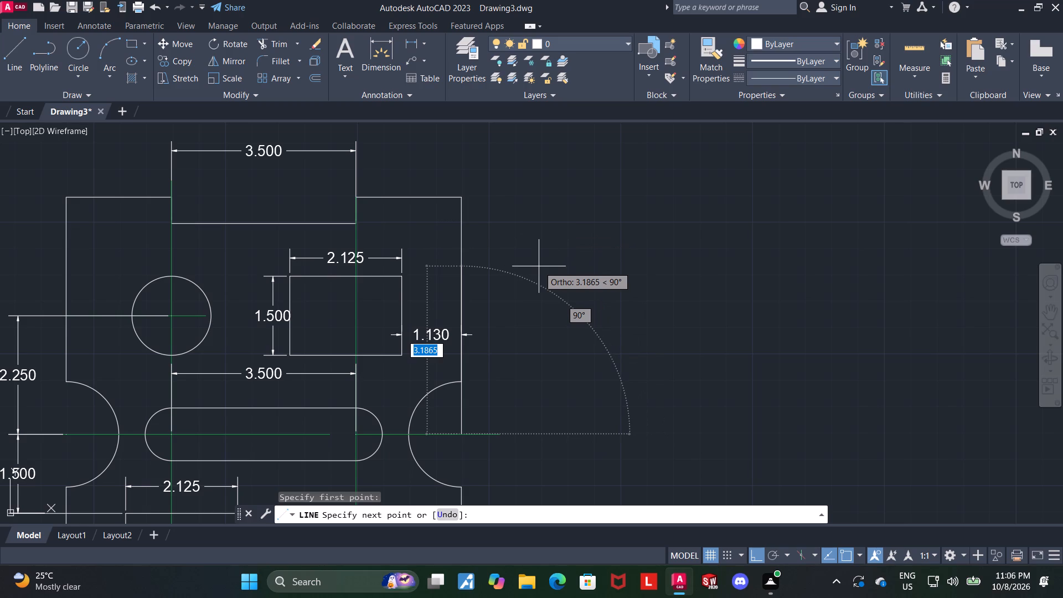
text(2.25)
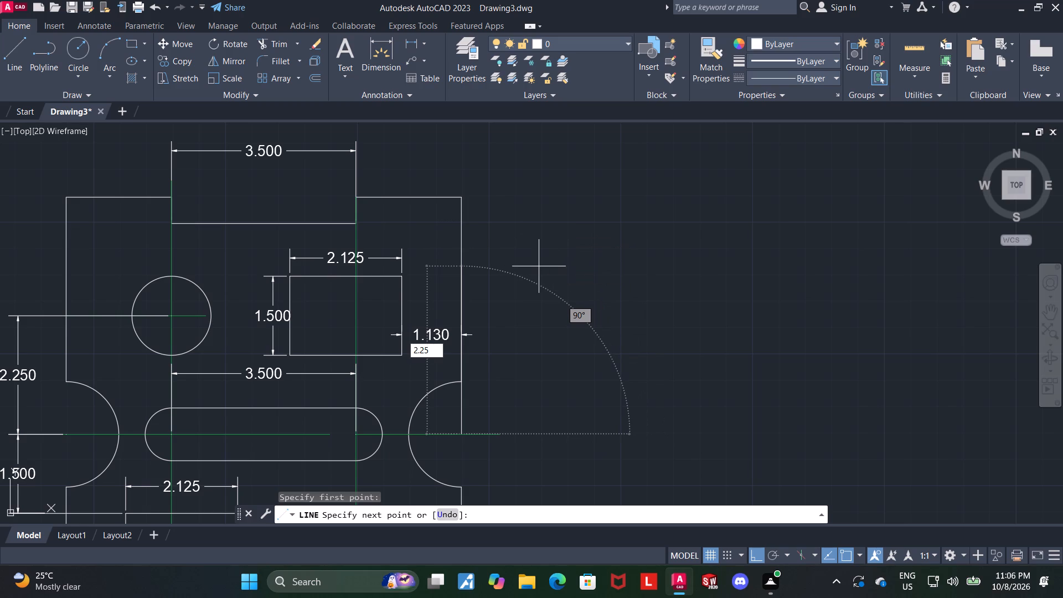
key(Return)
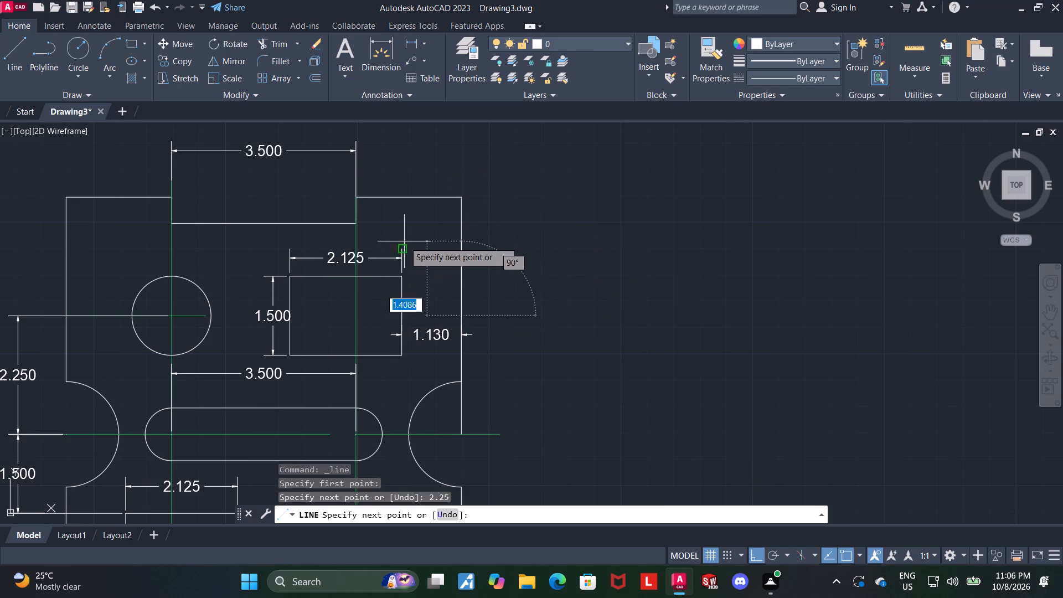
key(F8)
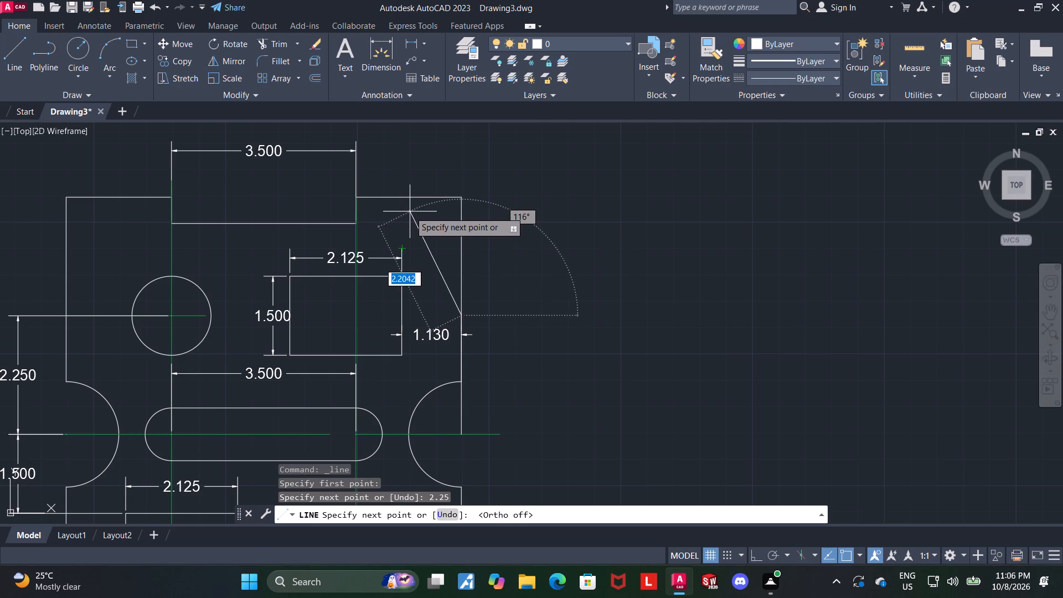
key(Tab)
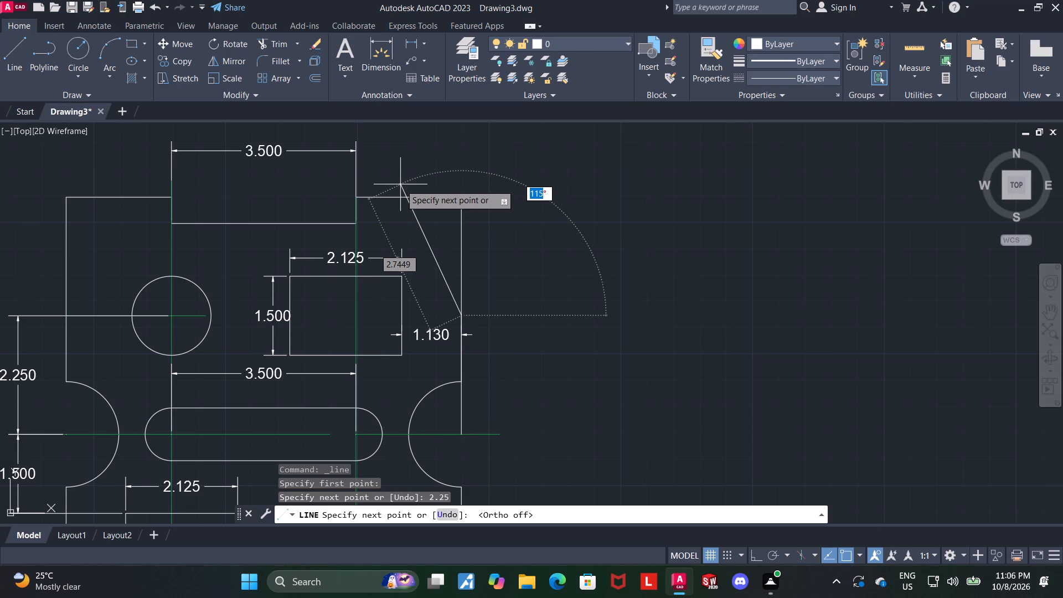
text(12)
key(0)
key(Return)
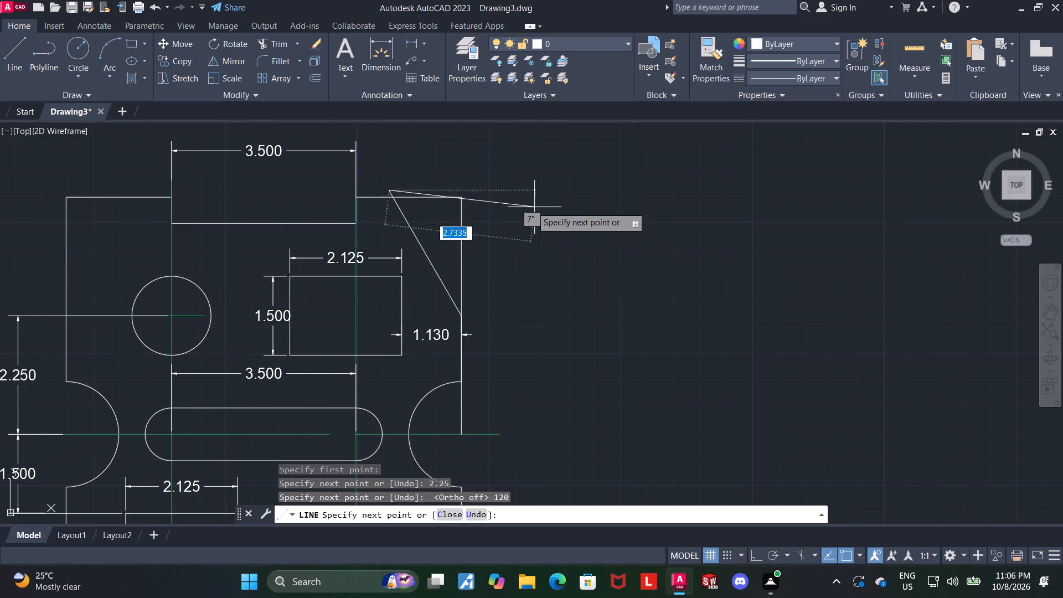
key(Escape)
key(Escape)
Trim the slanted line's overshoot and the top and right edges beyond it to form the upper-right chamfer.
click(284, 42)
scroll(394, 165, up, 2)
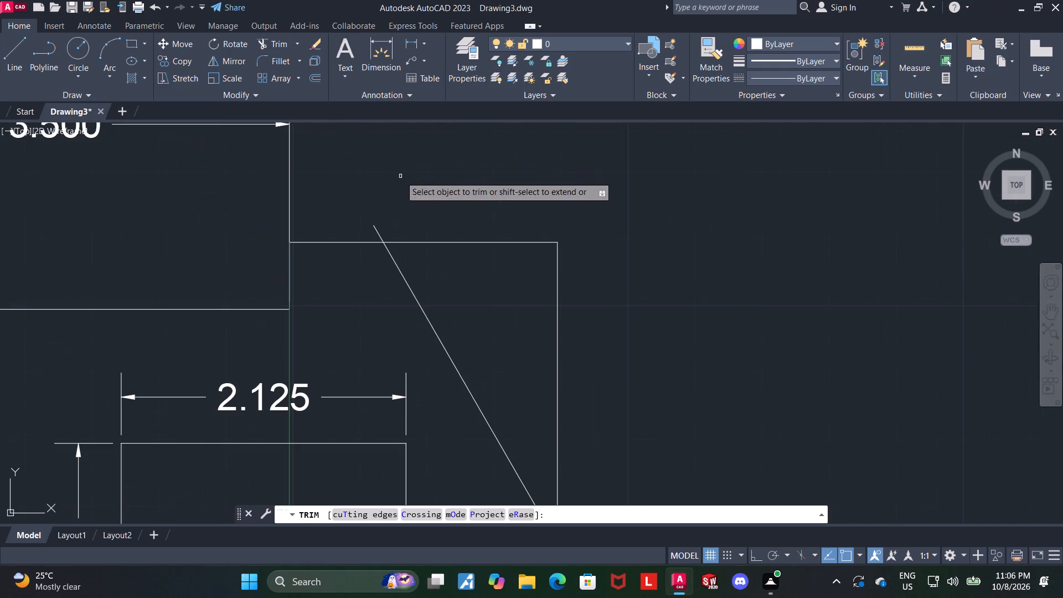
click(379, 234)
click(519, 243)
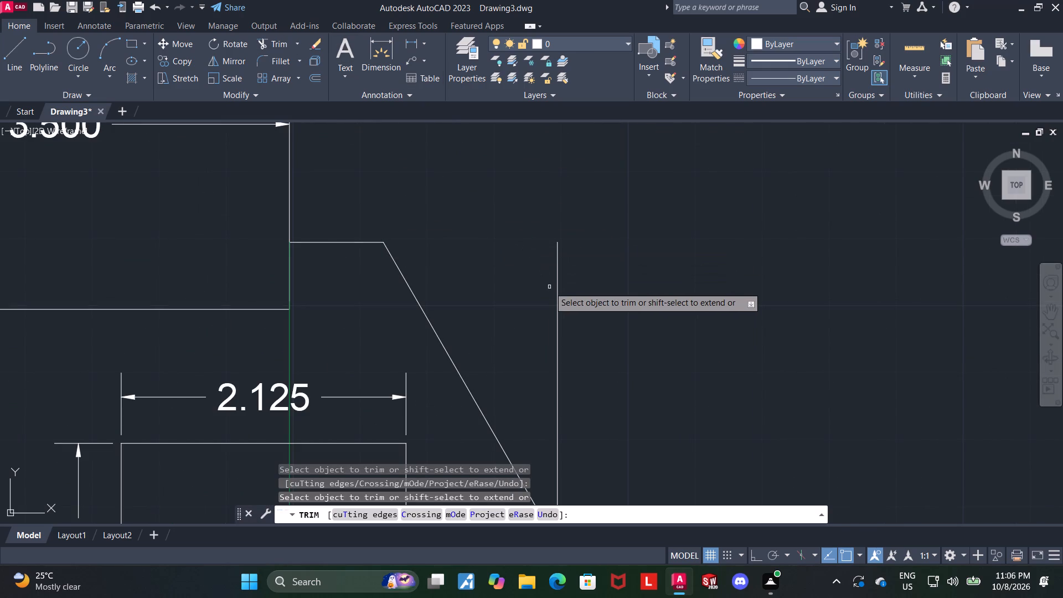
click(556, 287)
scroll(564, 281, down, 2)
scroll(645, 362, down, 1)
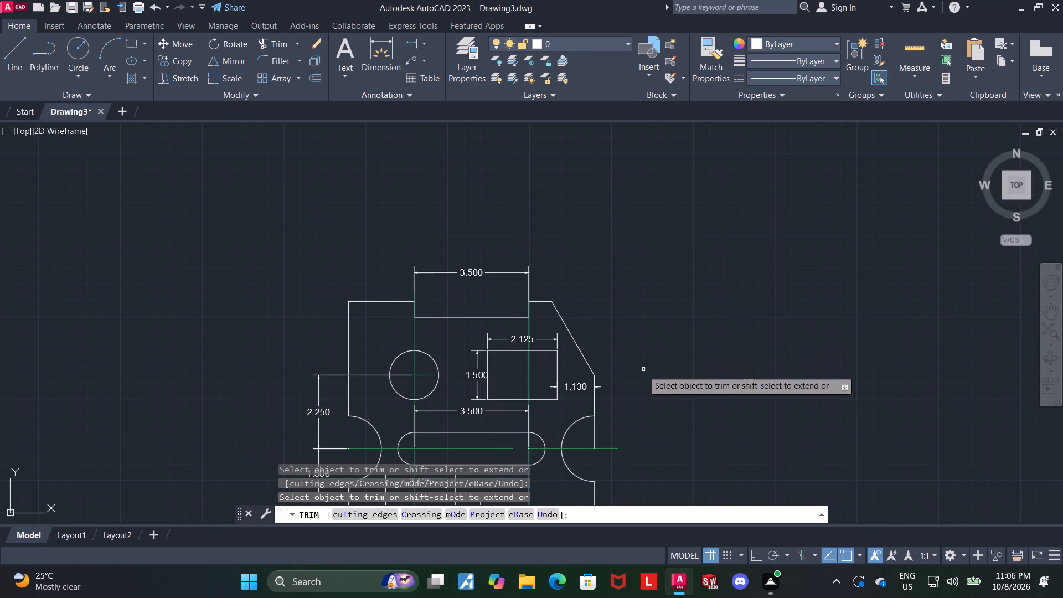
scroll(612, 391, up, 3)
key(Escape)
Delete the vertical helper line running from the chamfer's lower end to the right notch's centre.
scroll(605, 336, down, 2)
scroll(601, 417, up, 2)
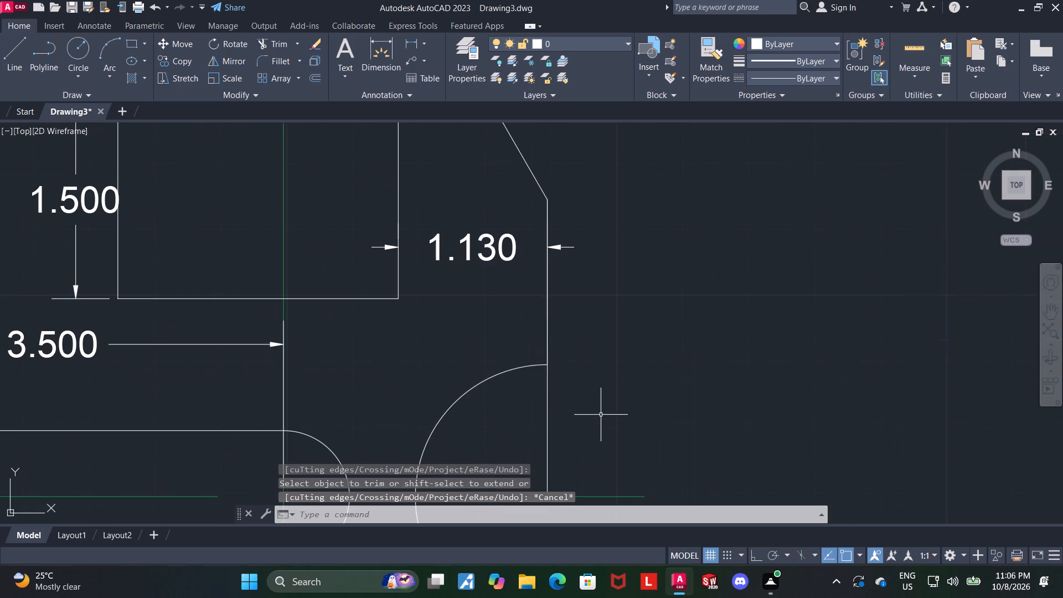
click(546, 346)
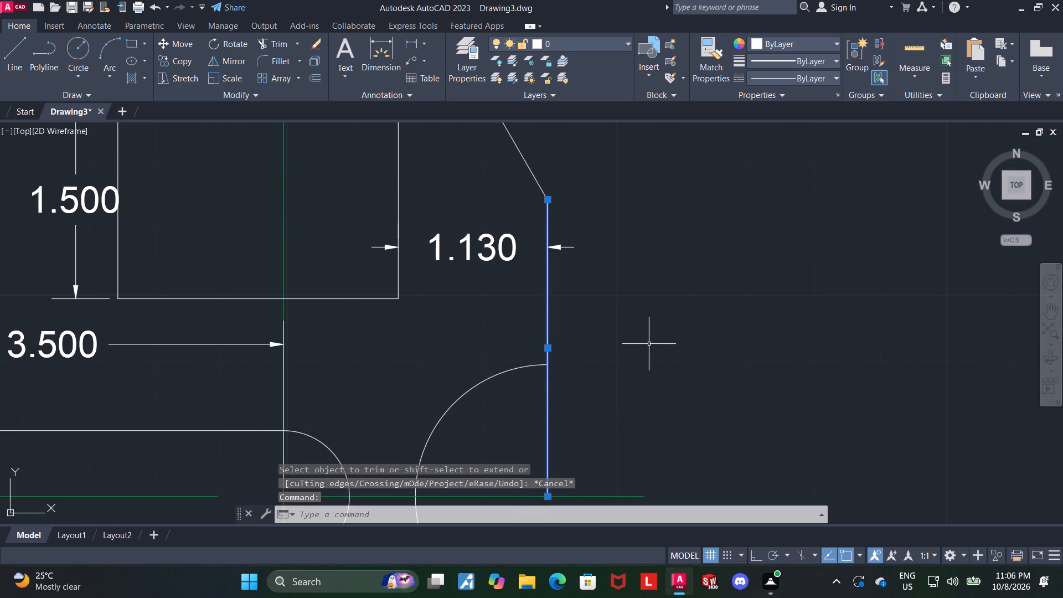
key(Delete)
scroll(649, 344, down, 2)
key(Escape)
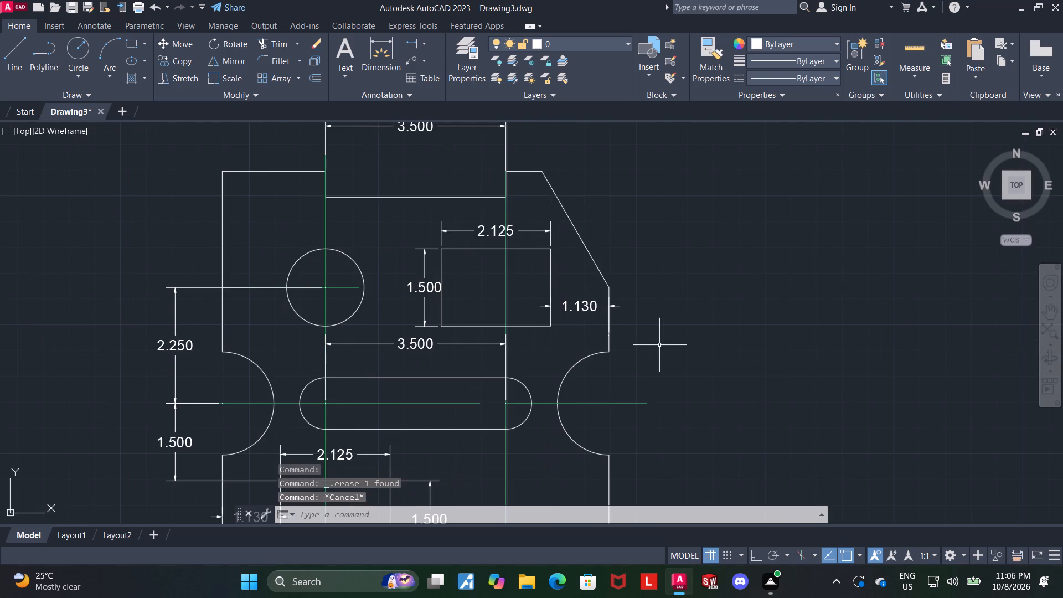
Add an angular dimension between the plate's right edge and the upper-right chamfer, placed above the chamfer's lower end.
click(376, 51)
scroll(618, 261, up, 1)
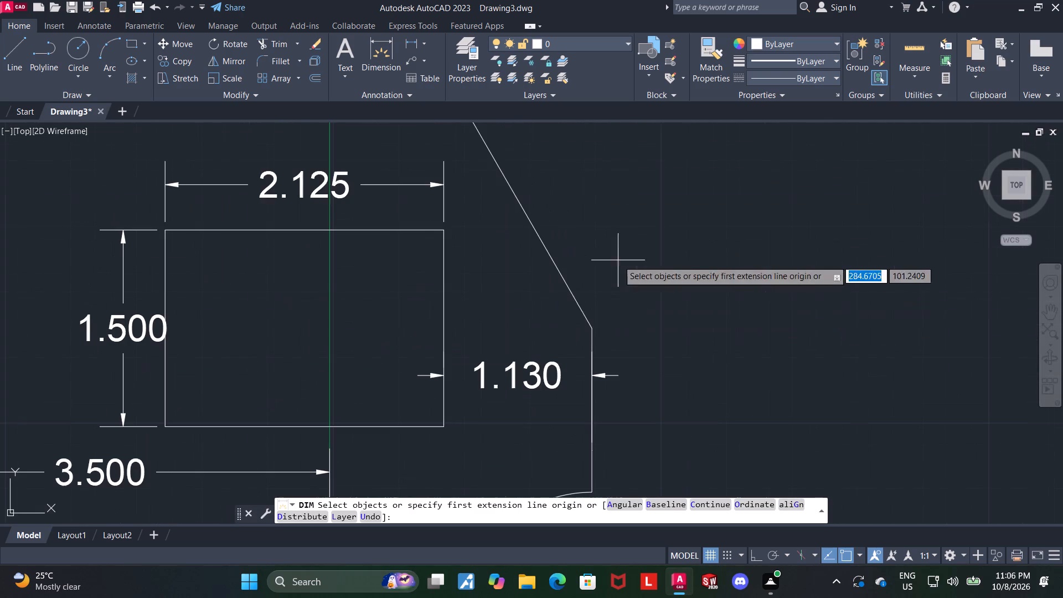
scroll(618, 260, up, 1)
scroll(592, 348, up, 1)
click(592, 348)
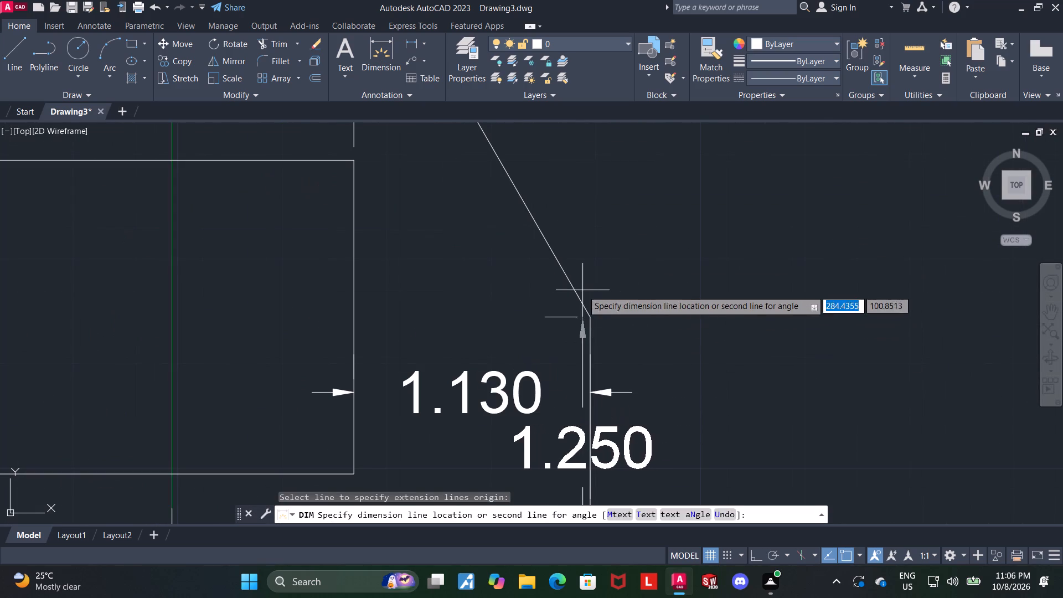
click(576, 291)
scroll(592, 241, down, 3)
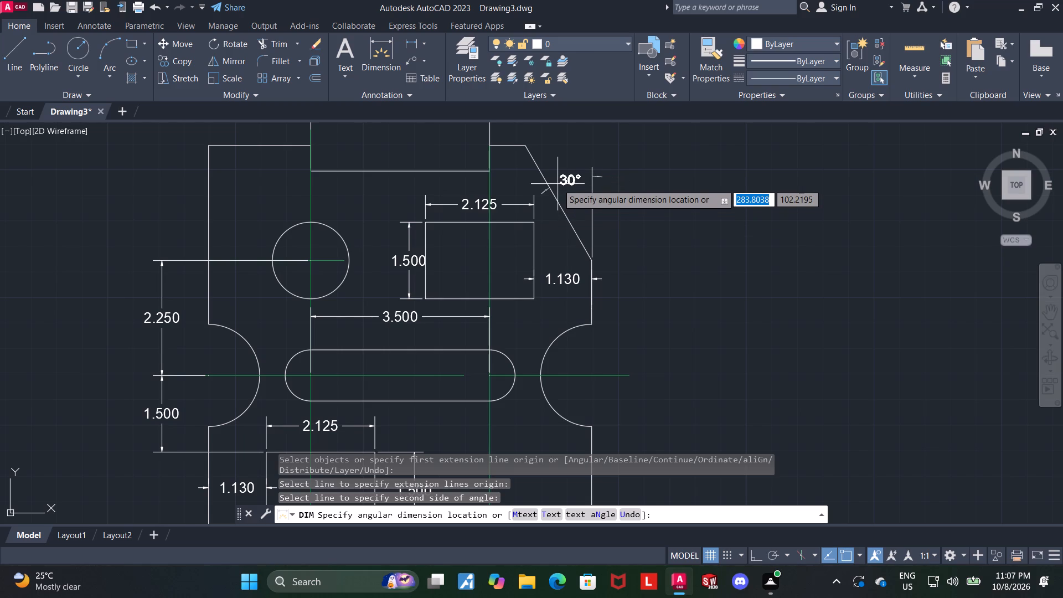
click(558, 184)
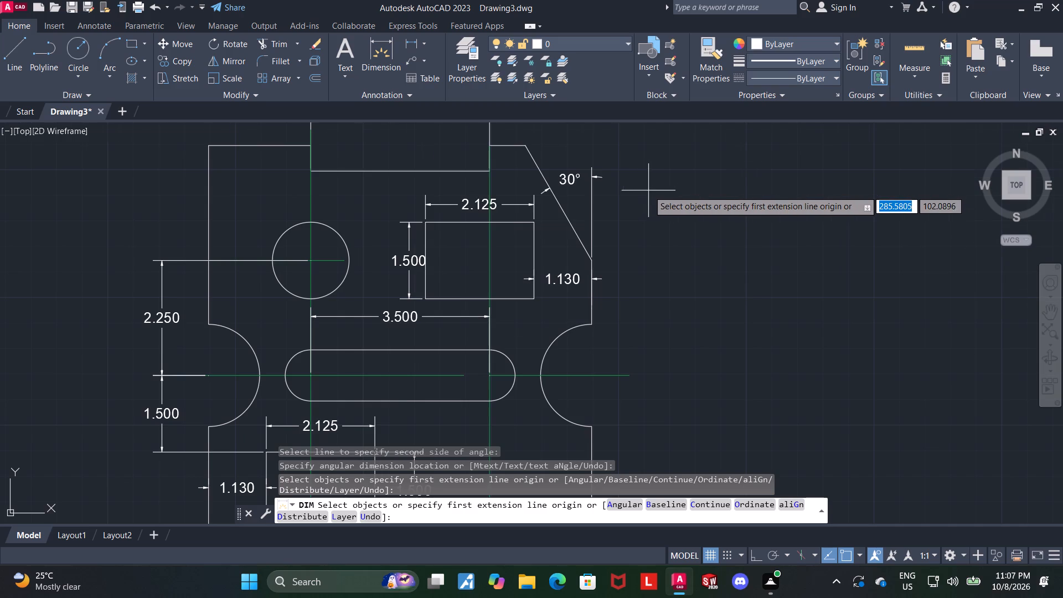
scroll(648, 190, down, 2)
scroll(652, 229, up, 1)
key(Escape)
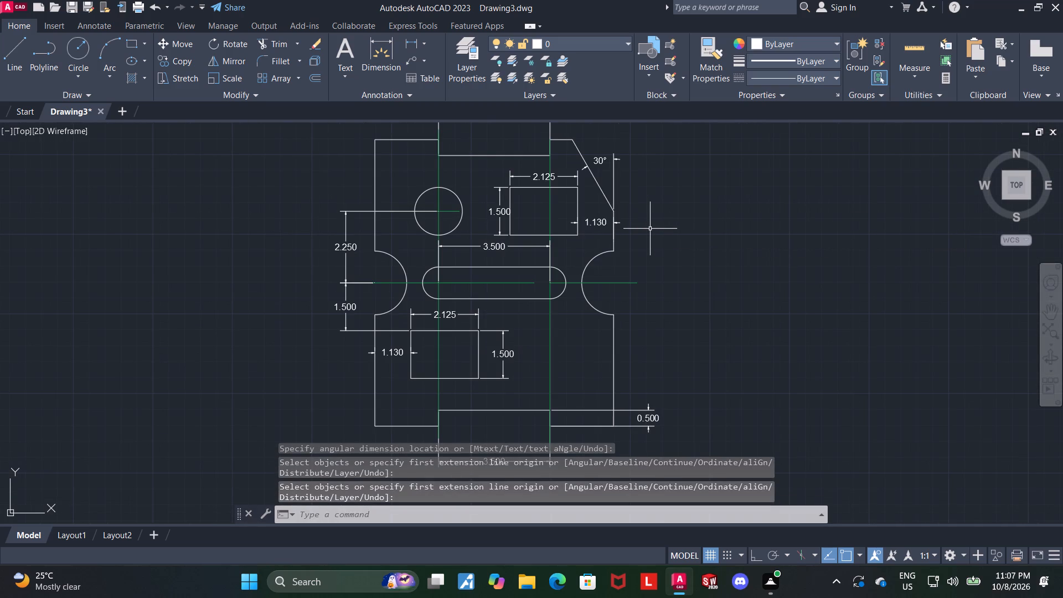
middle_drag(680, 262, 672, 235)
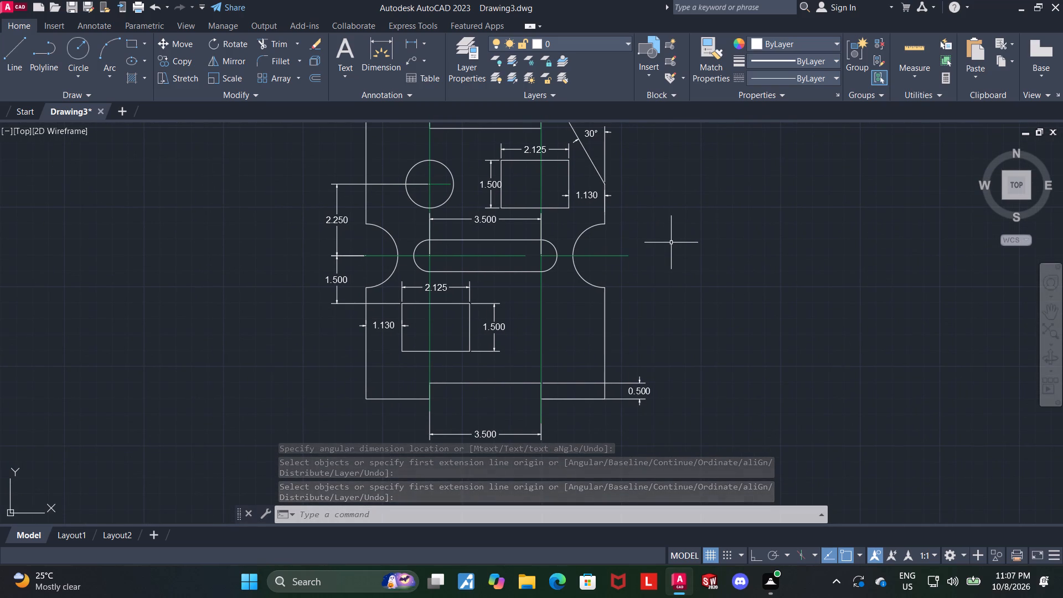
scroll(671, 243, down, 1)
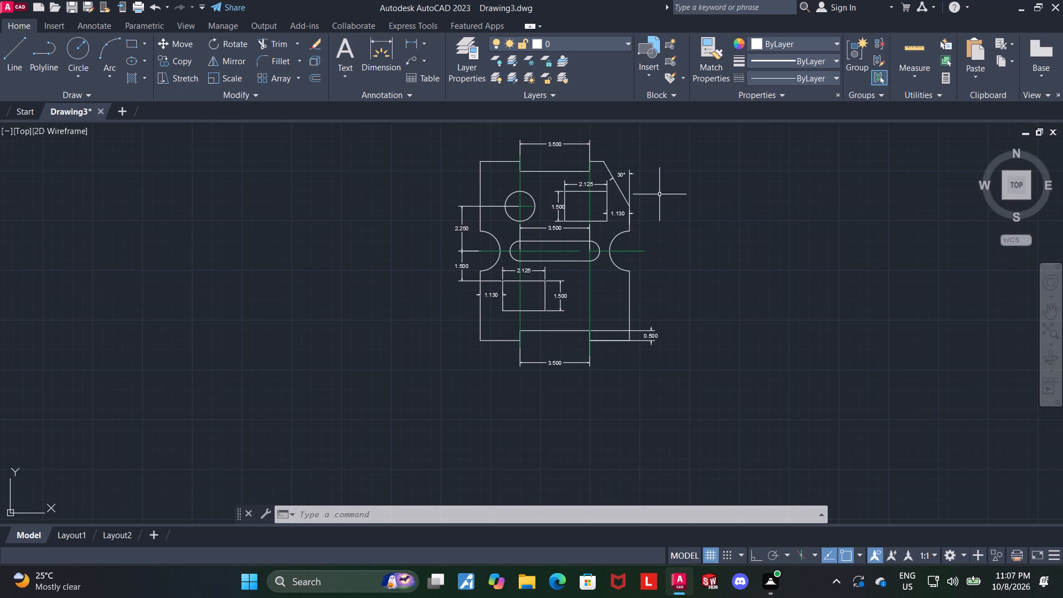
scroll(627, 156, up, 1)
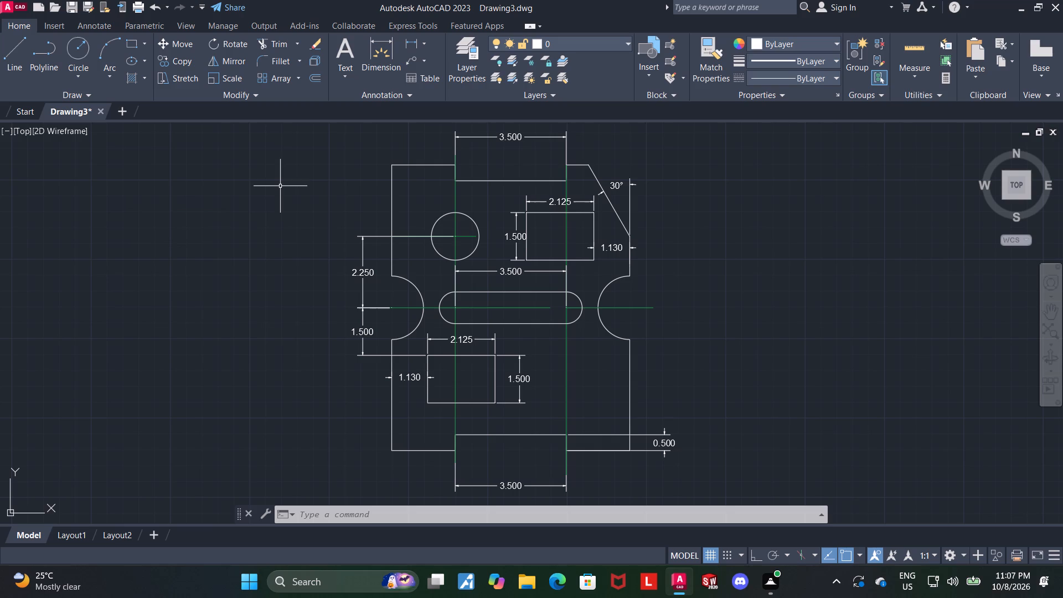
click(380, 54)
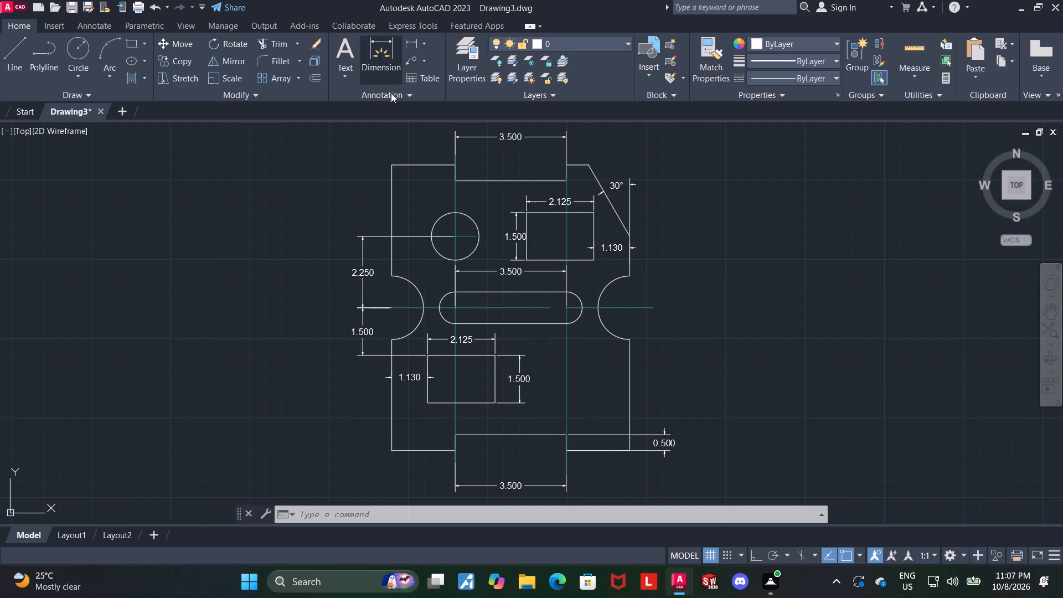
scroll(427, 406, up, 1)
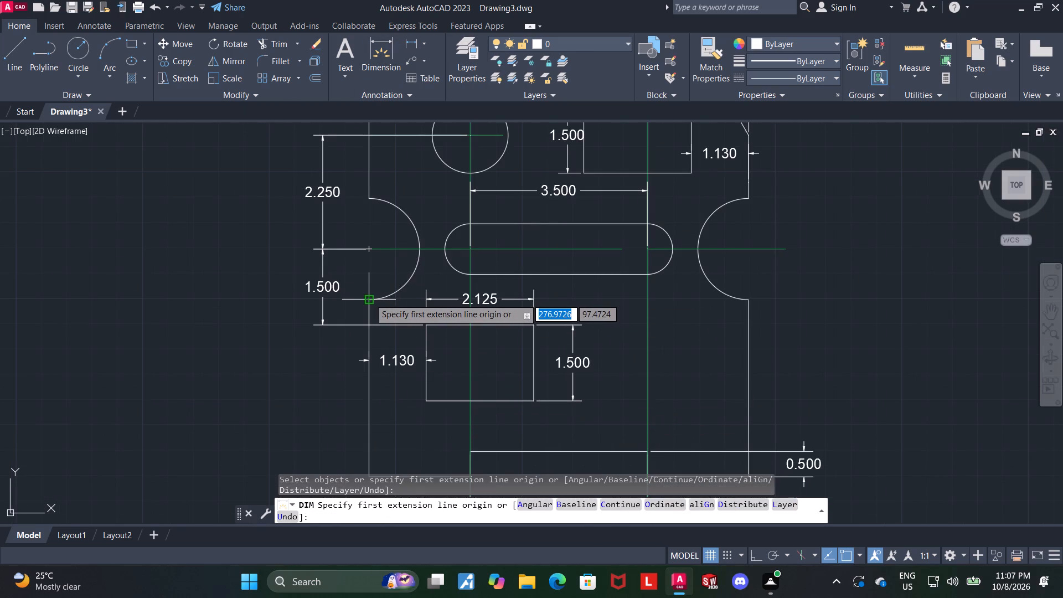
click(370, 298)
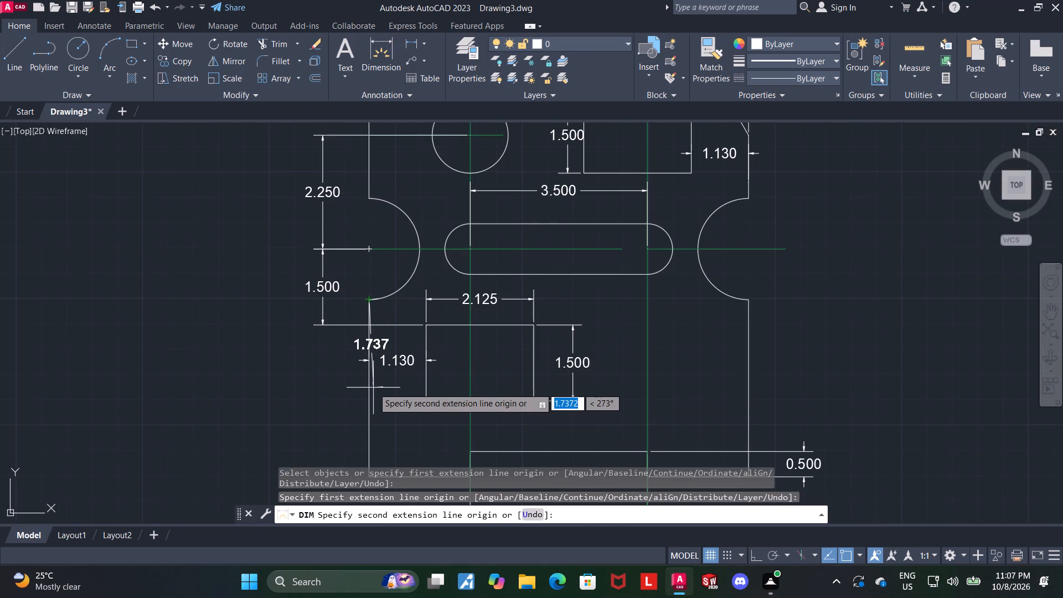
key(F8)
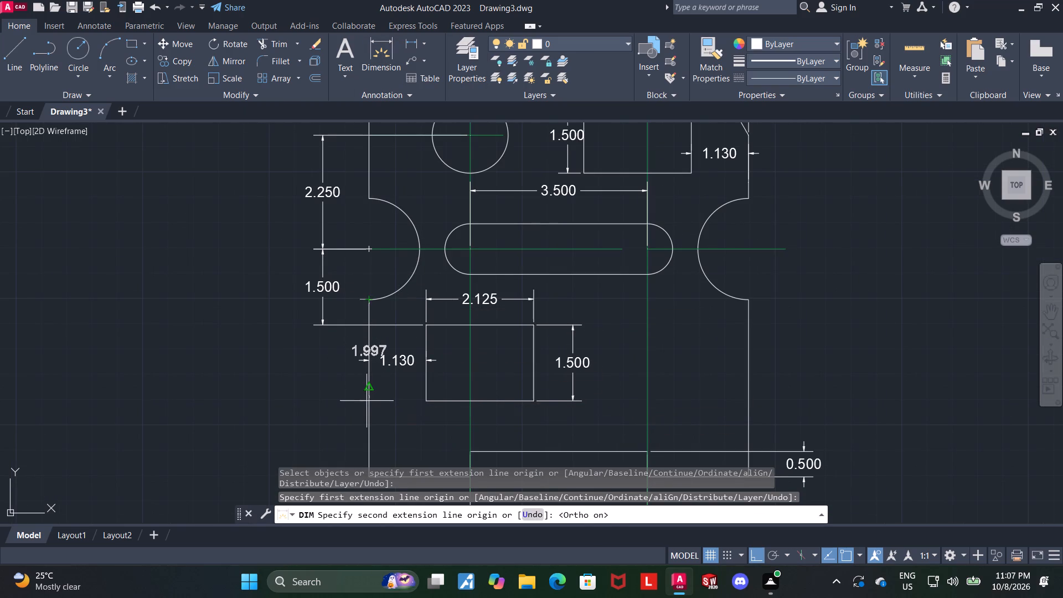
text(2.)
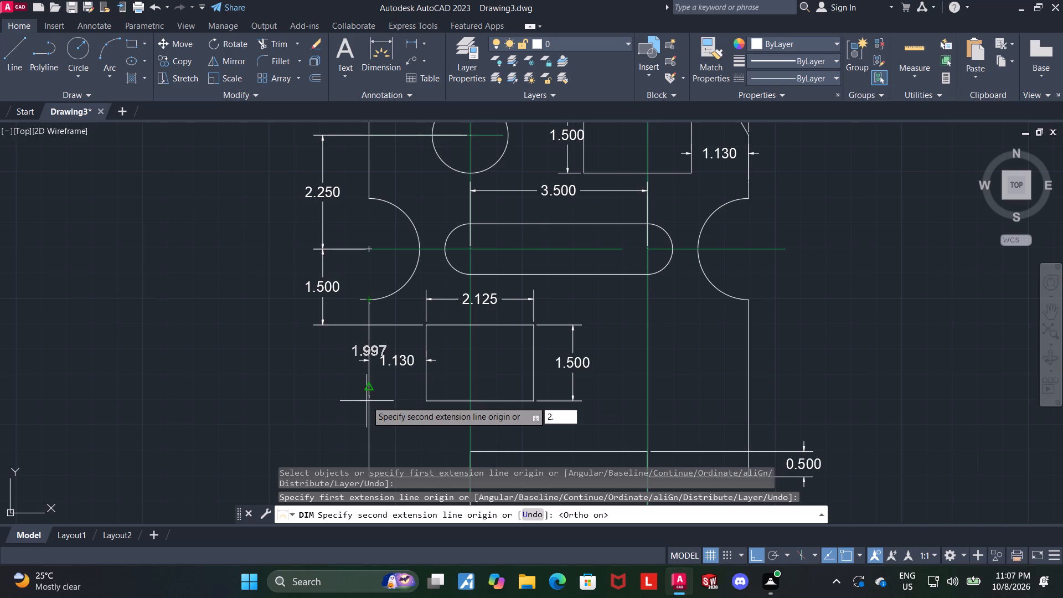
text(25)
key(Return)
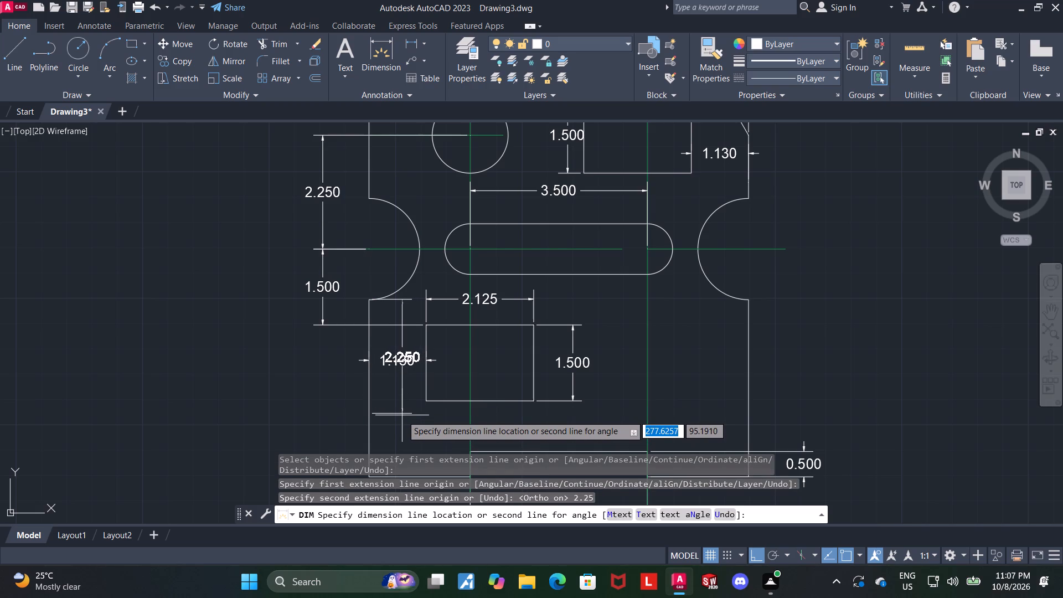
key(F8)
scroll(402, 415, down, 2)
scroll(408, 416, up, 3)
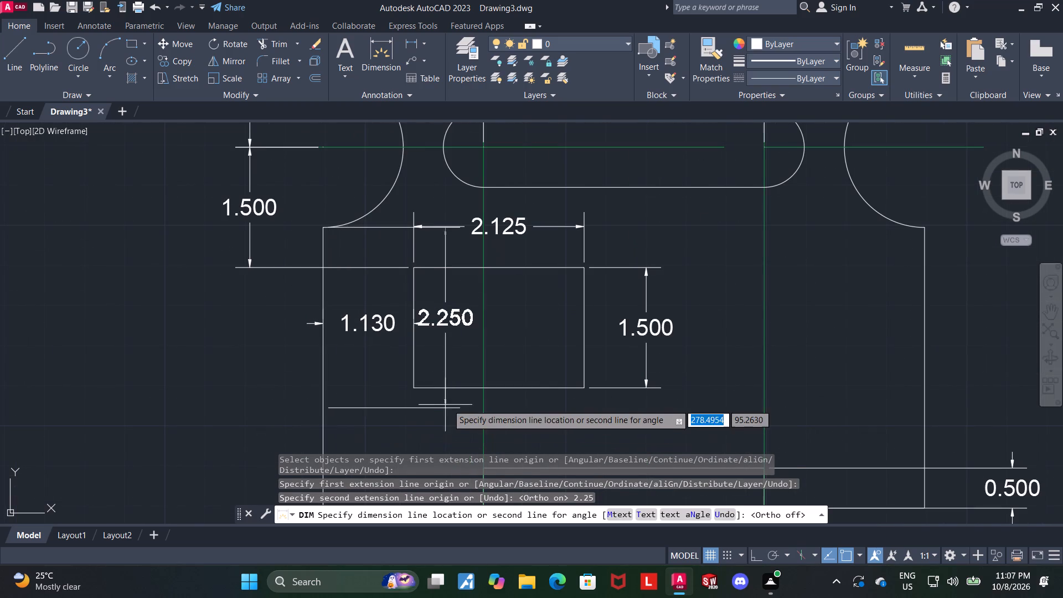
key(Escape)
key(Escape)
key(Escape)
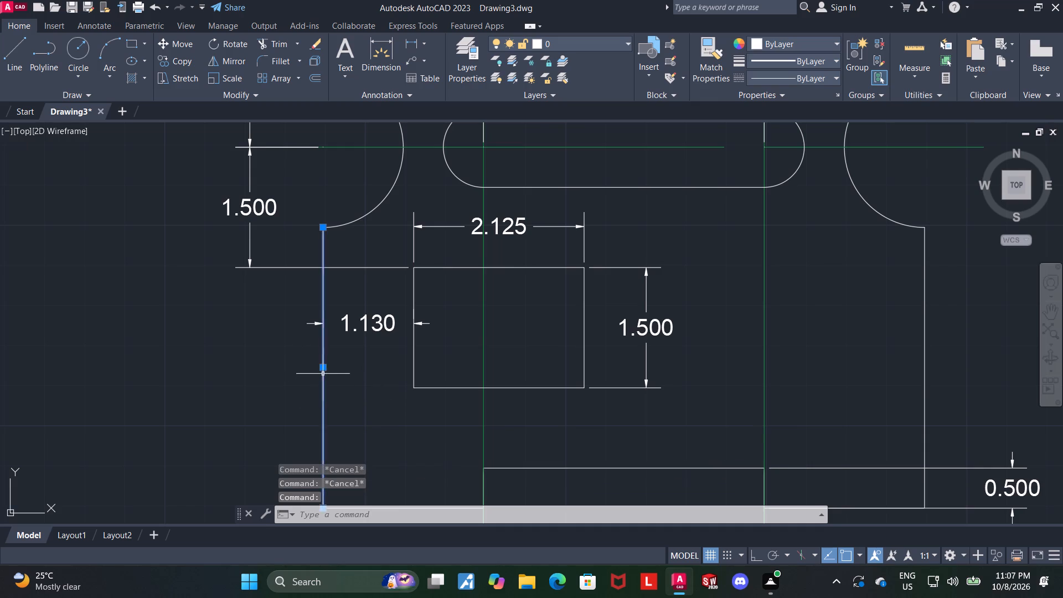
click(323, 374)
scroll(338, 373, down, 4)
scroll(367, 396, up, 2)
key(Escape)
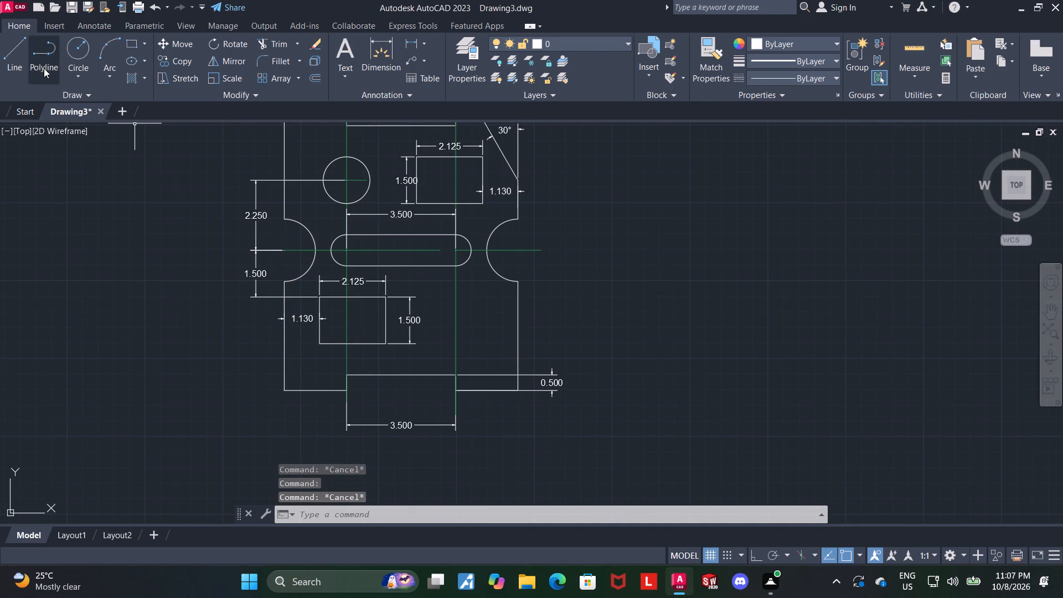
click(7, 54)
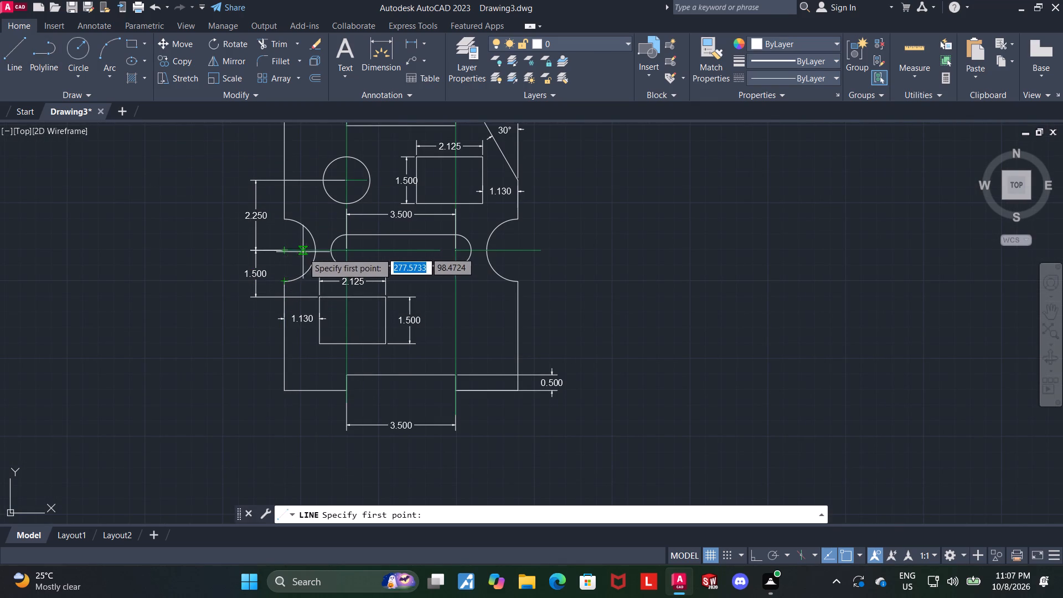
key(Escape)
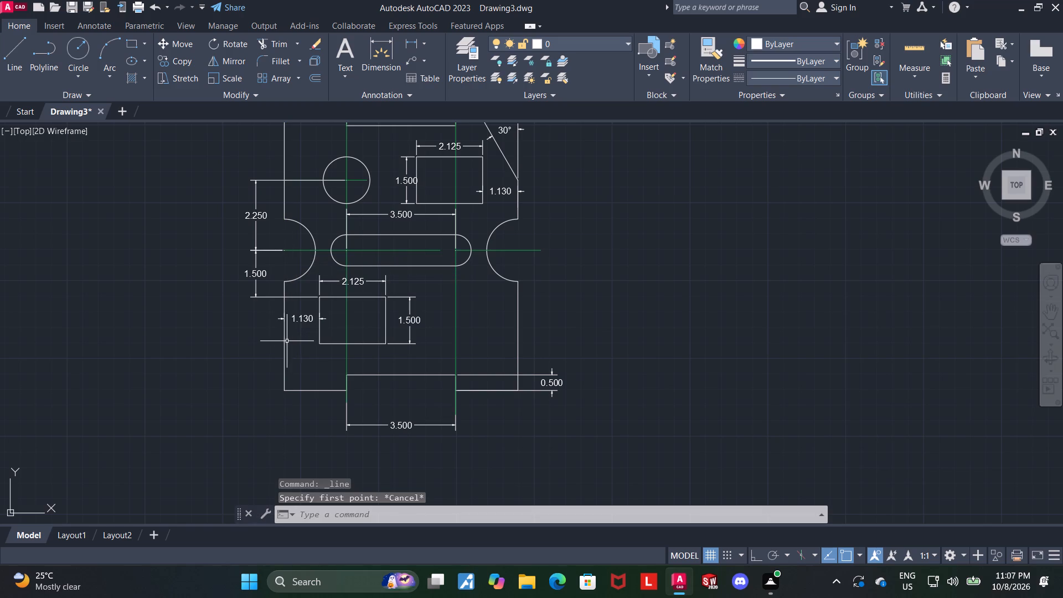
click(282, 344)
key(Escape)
Draw a line 2.25 down from the left notch's centre, continued by a segment about 3.1 long, sloping 60° down past the plate's bottom edge.
click(14, 52)
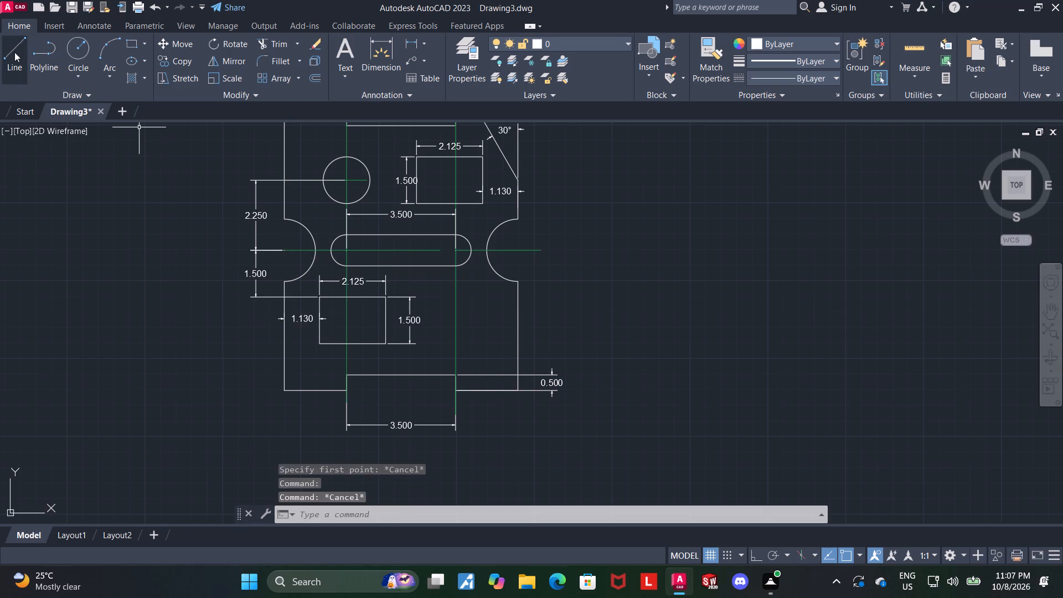
click(283, 249)
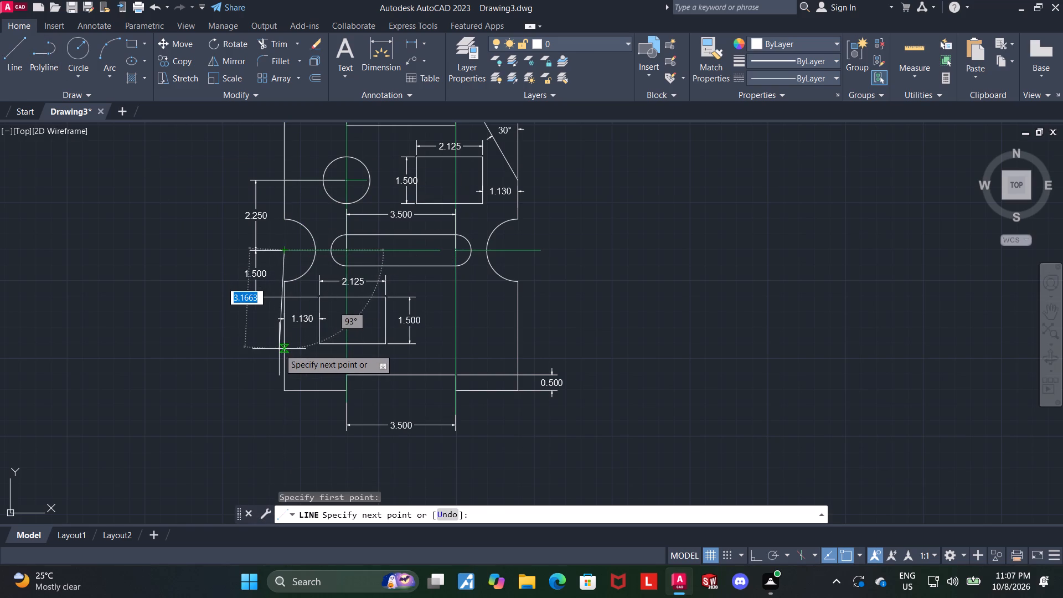
key(F8)
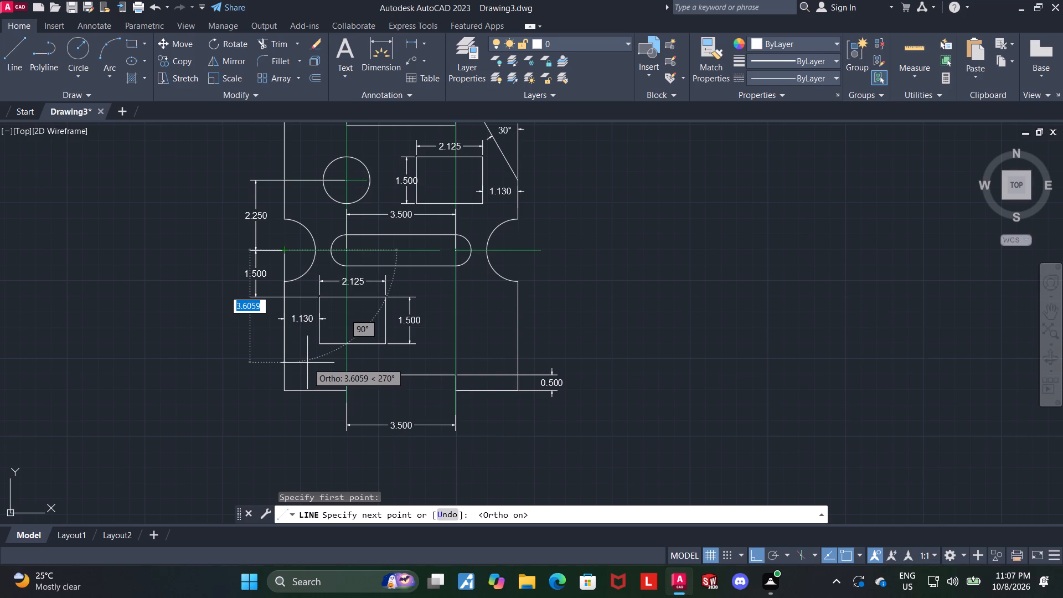
text(2.25)
key(Return)
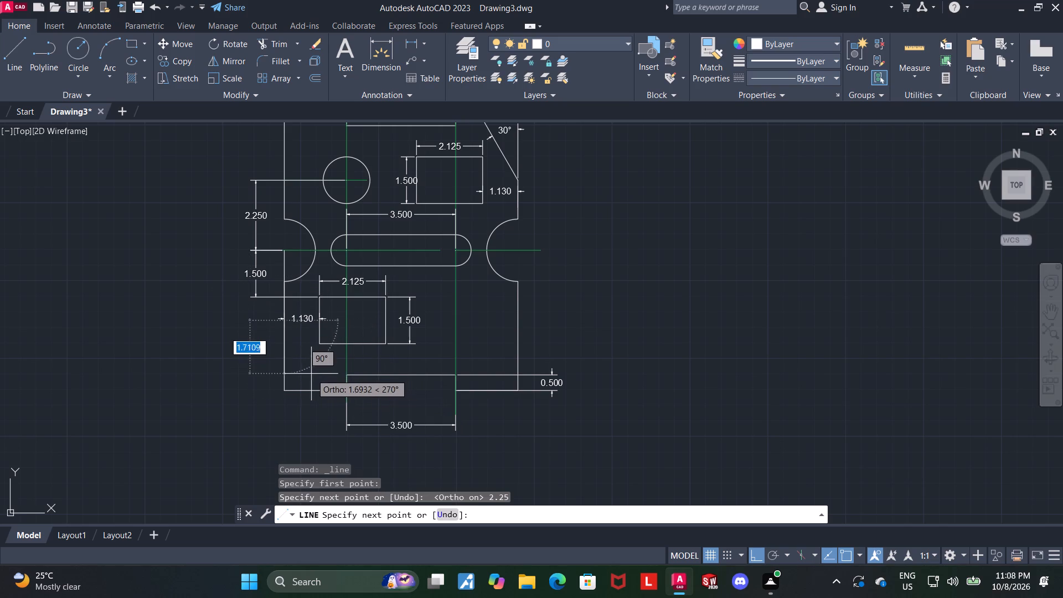
key(F8)
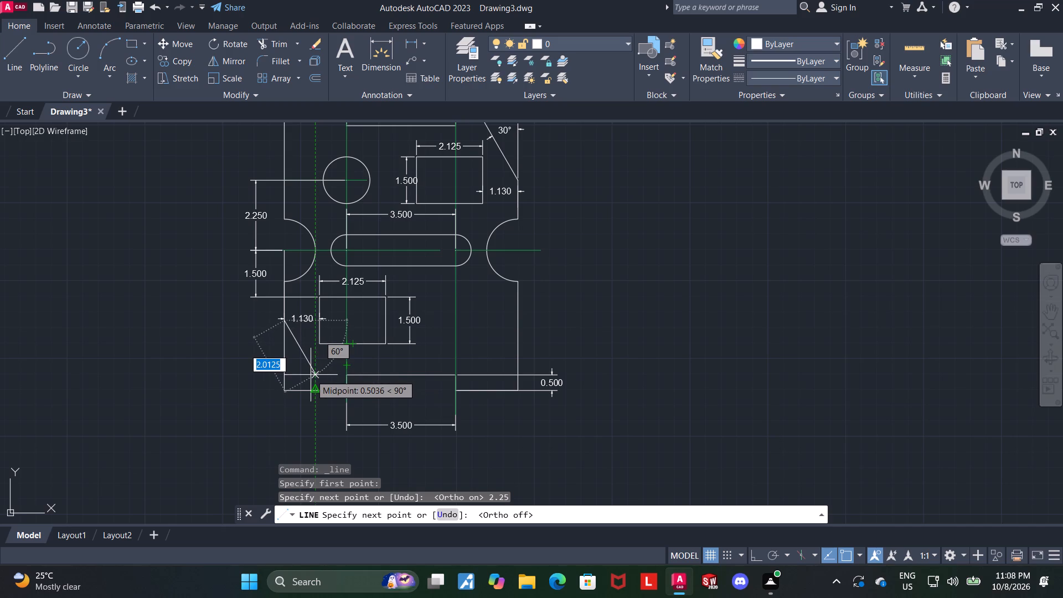
text(60)
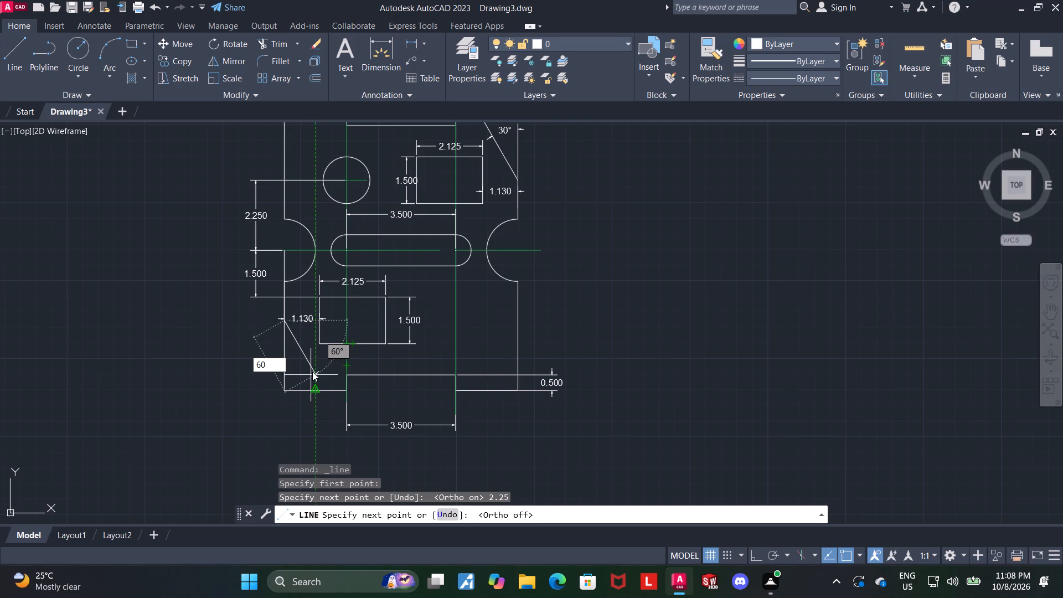
key(Escape)
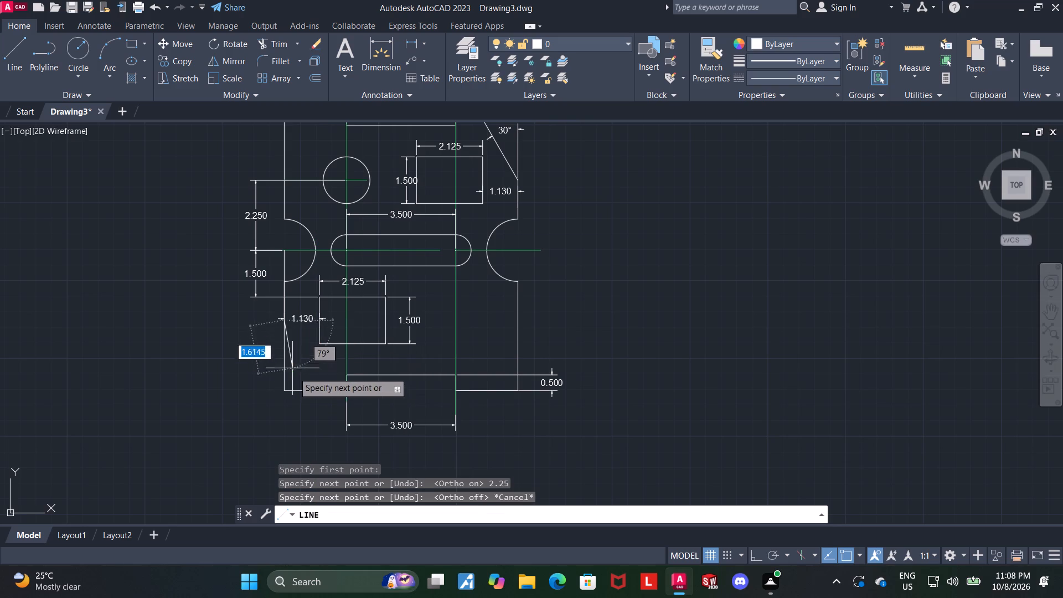
key(Tab)
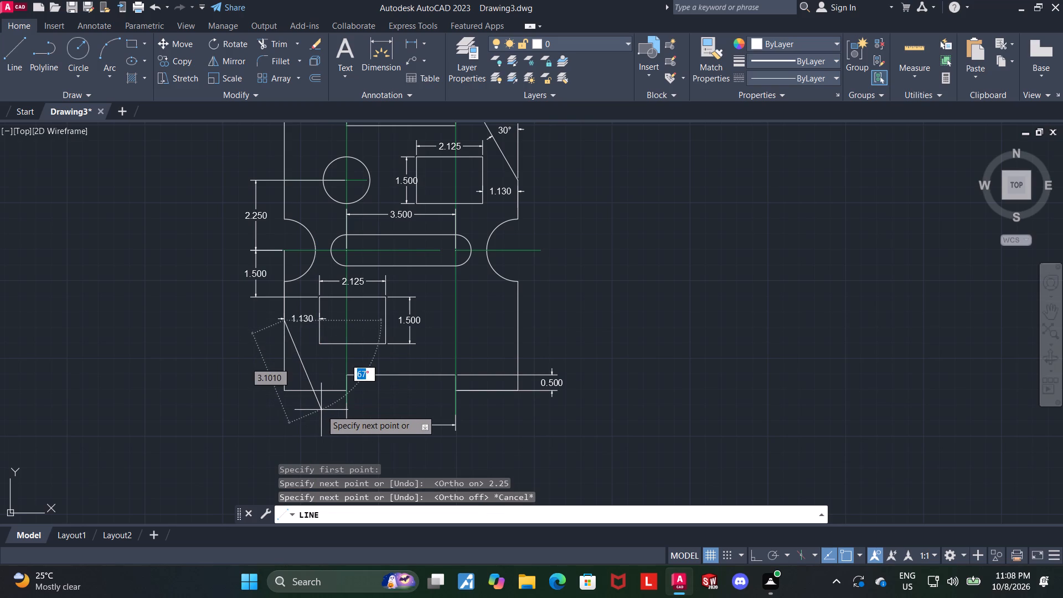
text(60)
key(Return)
key(Escape)
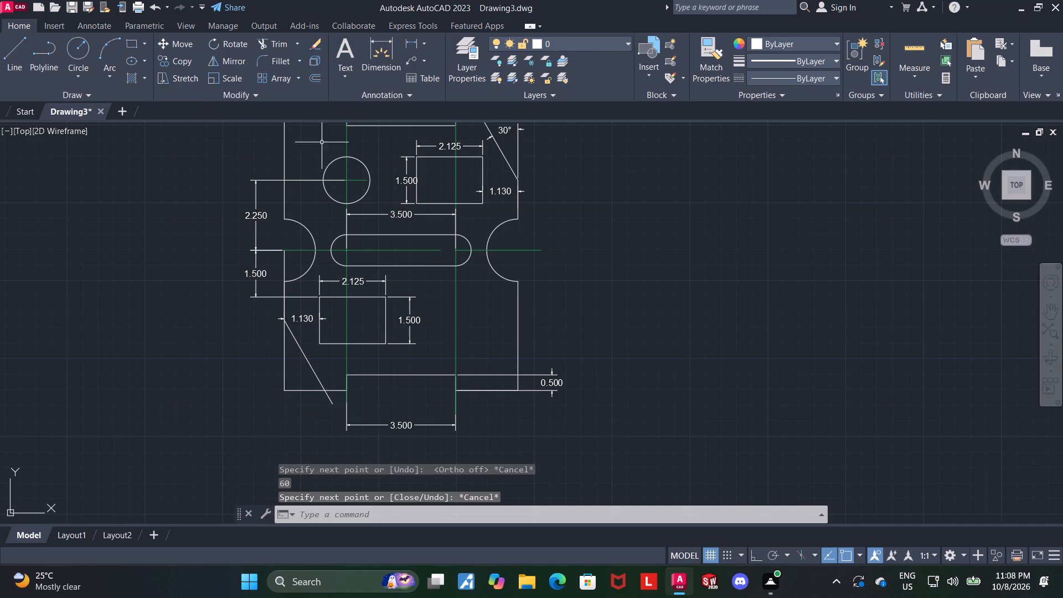
Trim the slanted line's overshoot and the left and bottom edges beyond it to form the lower-left chamfer.
scroll(401, 393, up, 1)
click(260, 39)
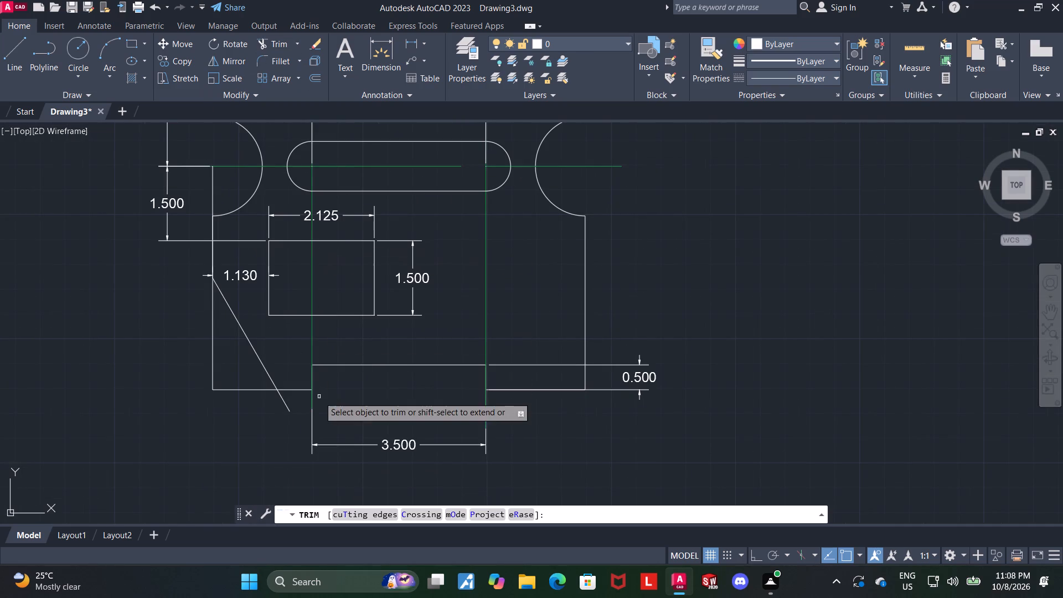
click(290, 403)
click(277, 403)
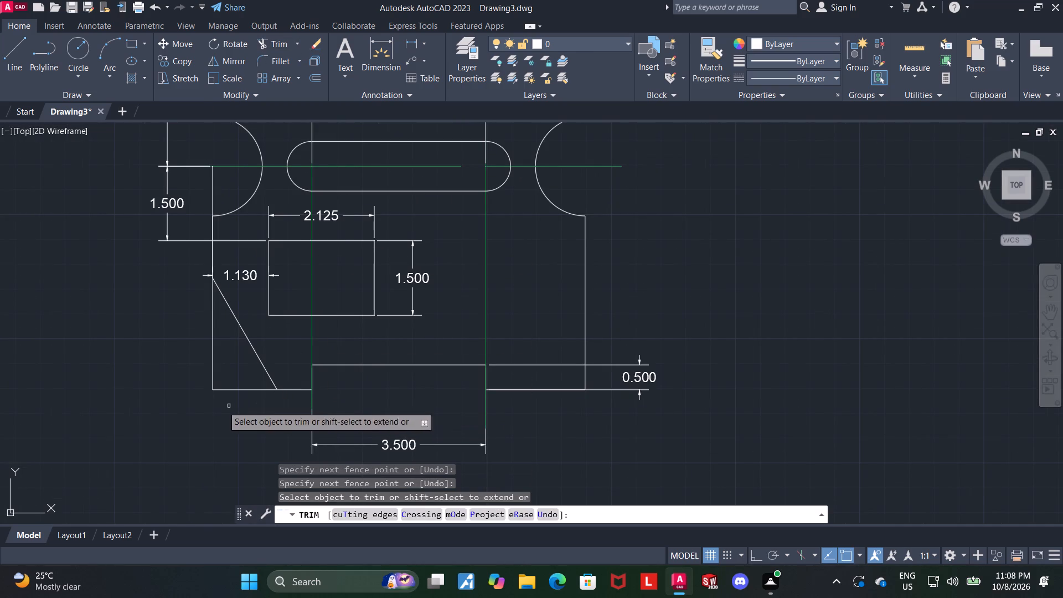
drag(233, 401, 203, 342)
key(Escape)
key(Escape)
key(Escape)
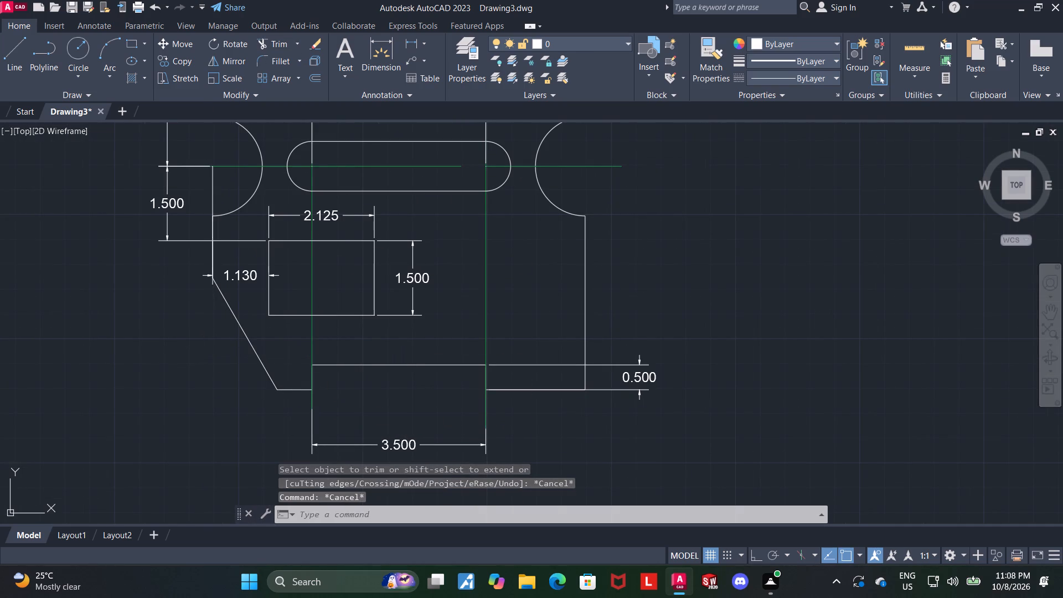
Delete the vertical helper line running from the left notch's centre to the lower-left chamfer's upper end.
click(390, 45)
key(Escape)
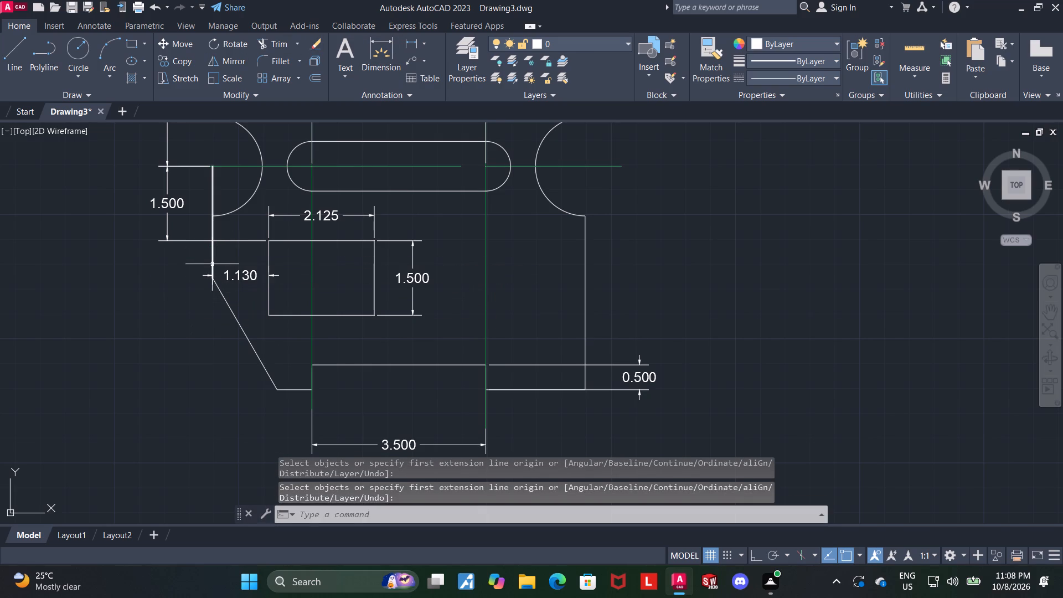
click(212, 264)
key(Delete)
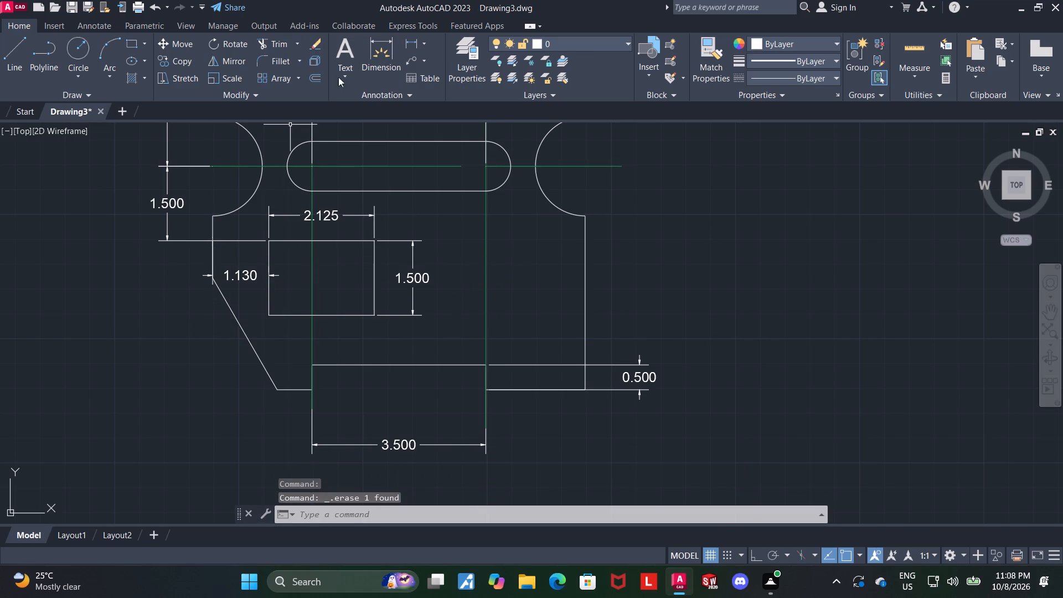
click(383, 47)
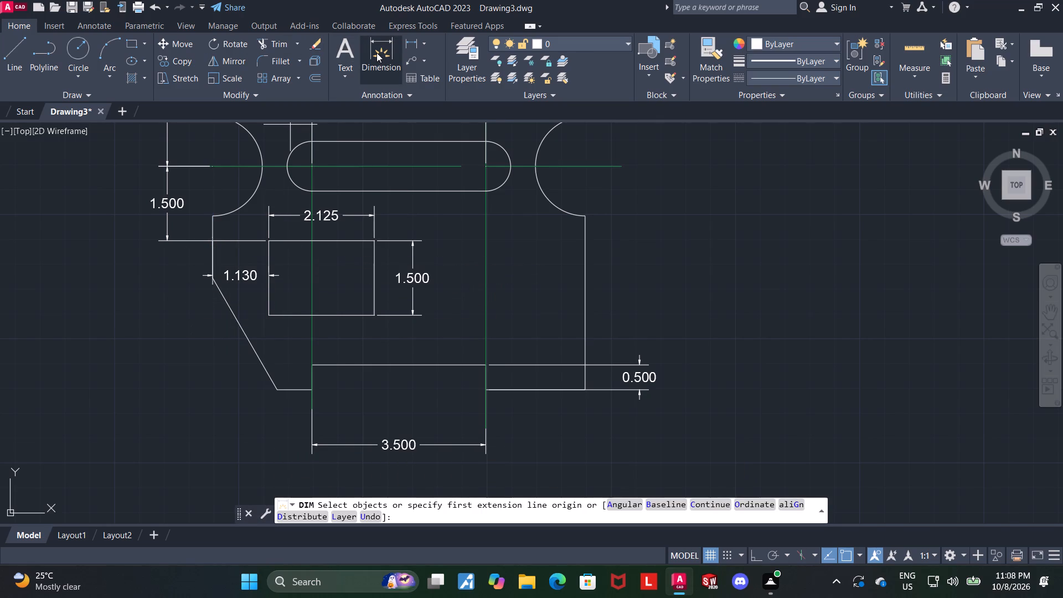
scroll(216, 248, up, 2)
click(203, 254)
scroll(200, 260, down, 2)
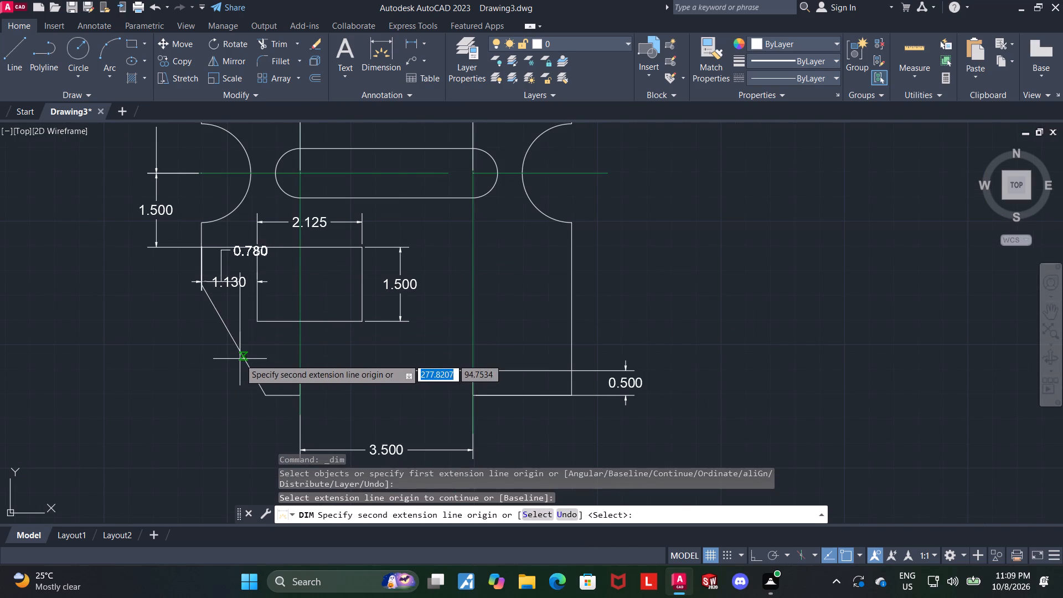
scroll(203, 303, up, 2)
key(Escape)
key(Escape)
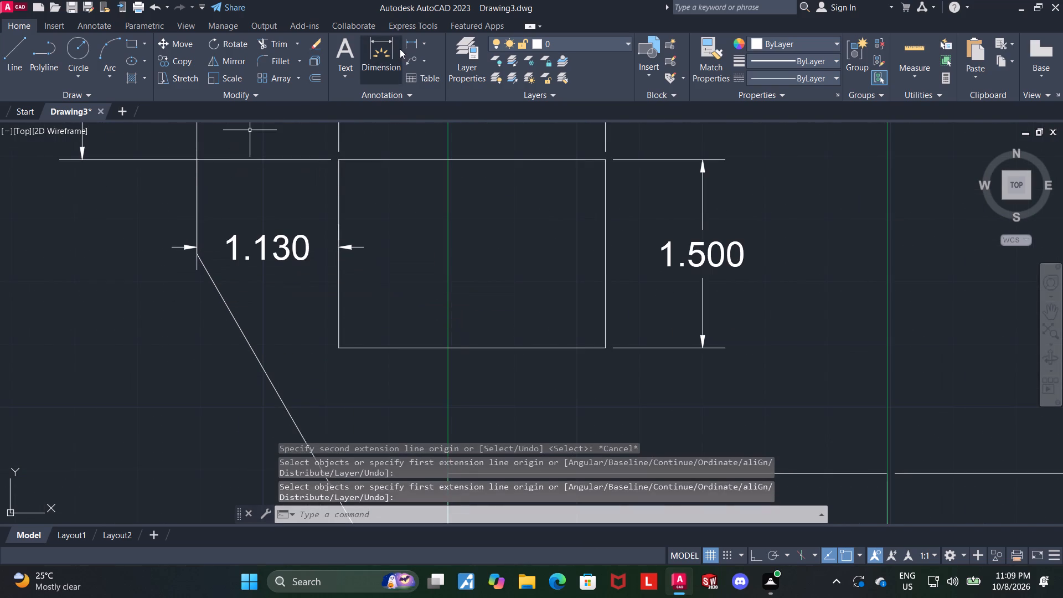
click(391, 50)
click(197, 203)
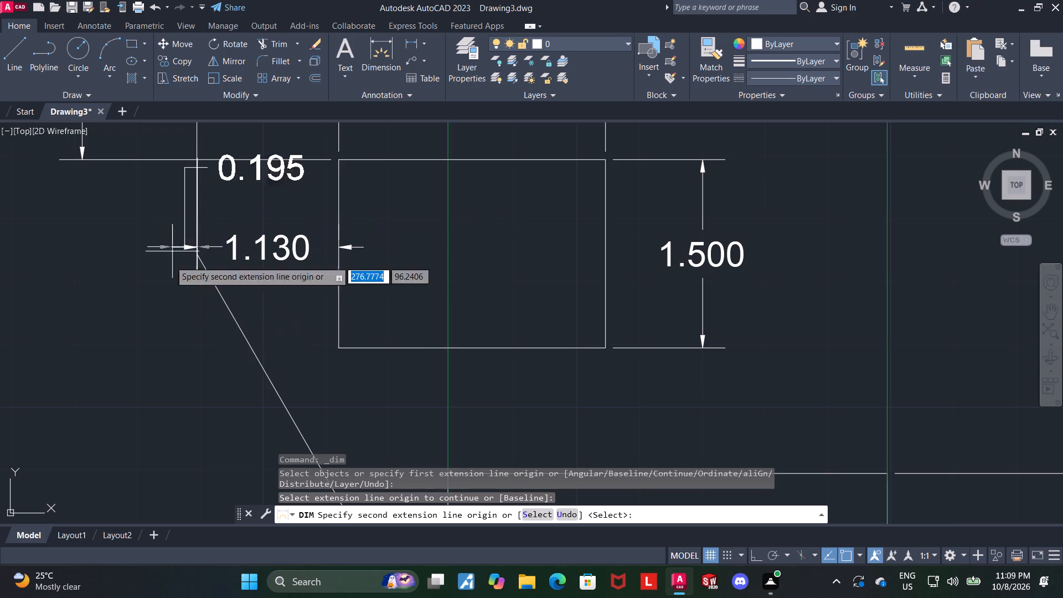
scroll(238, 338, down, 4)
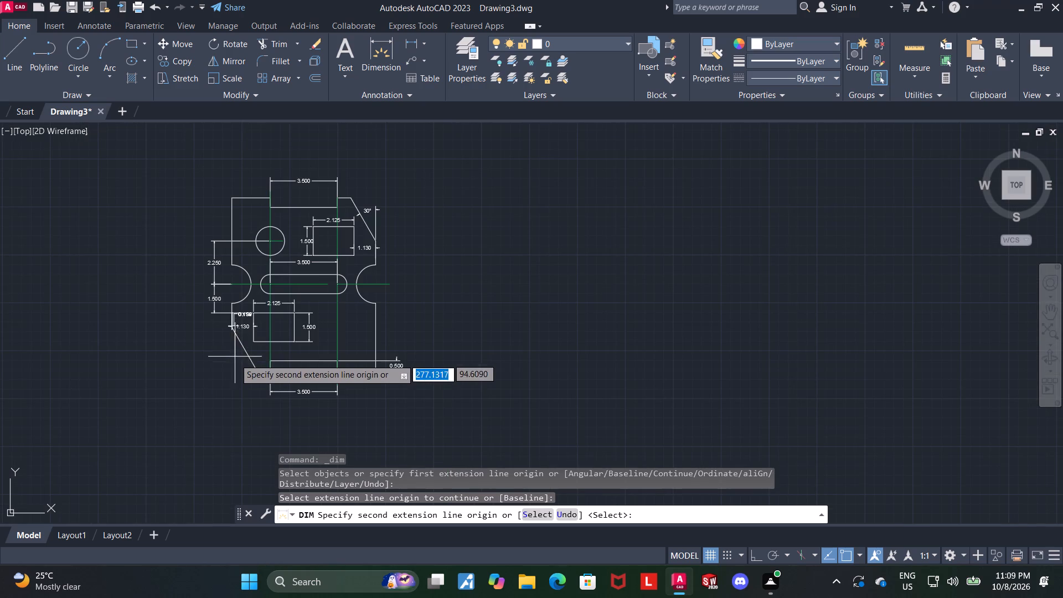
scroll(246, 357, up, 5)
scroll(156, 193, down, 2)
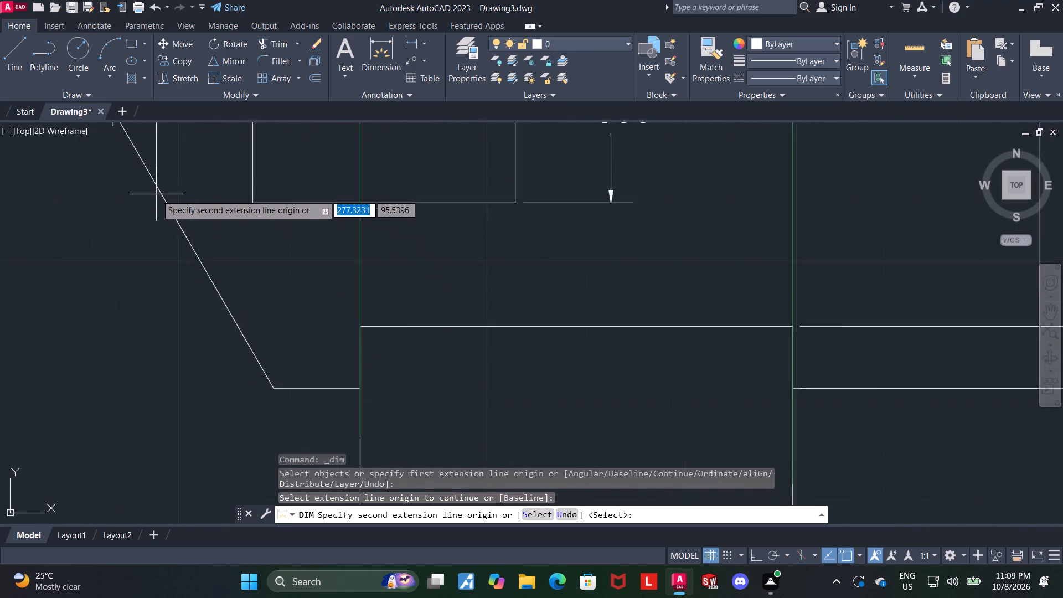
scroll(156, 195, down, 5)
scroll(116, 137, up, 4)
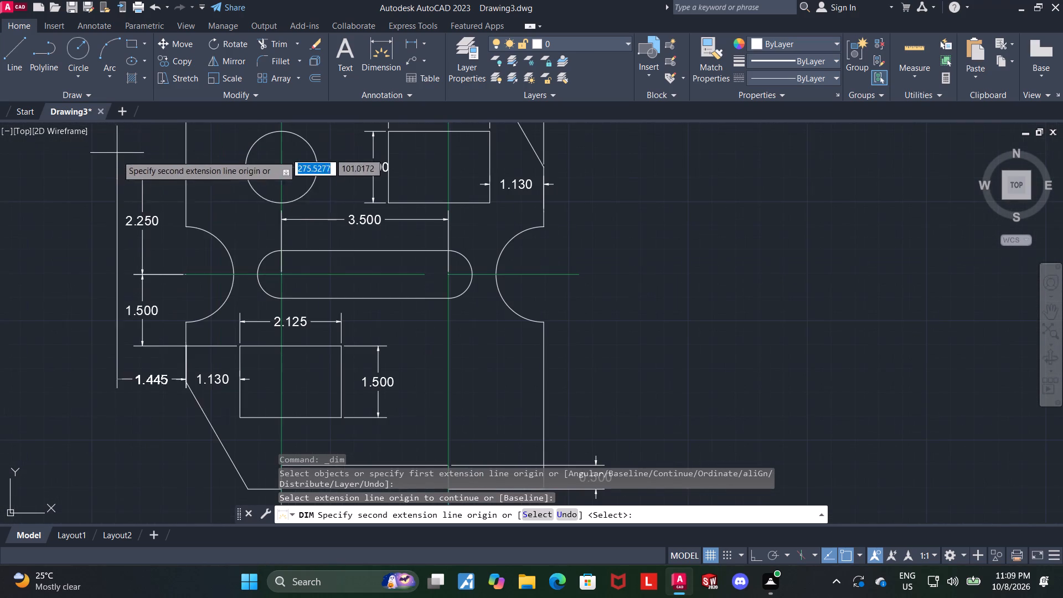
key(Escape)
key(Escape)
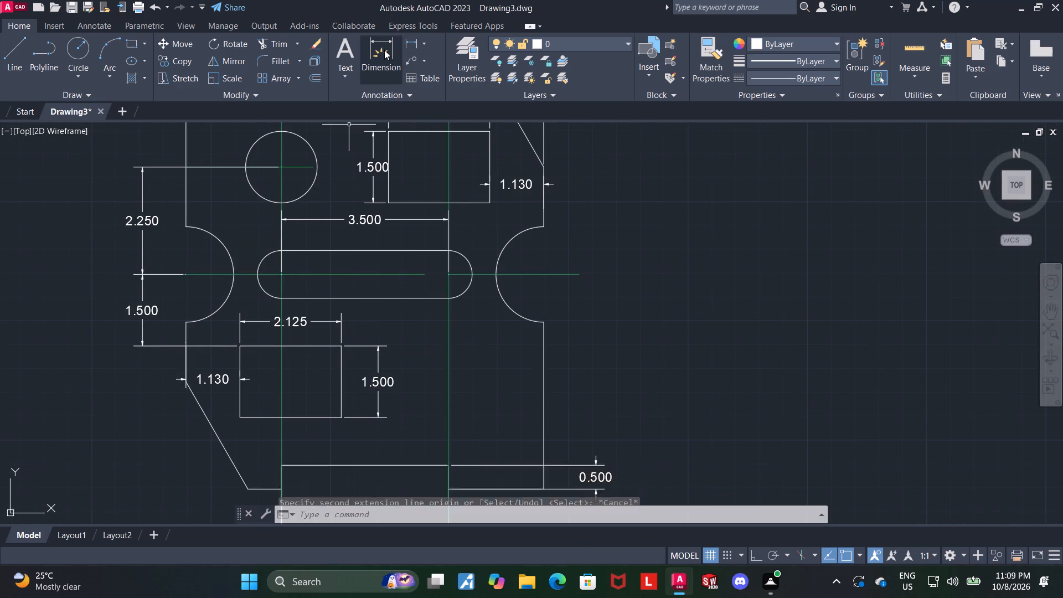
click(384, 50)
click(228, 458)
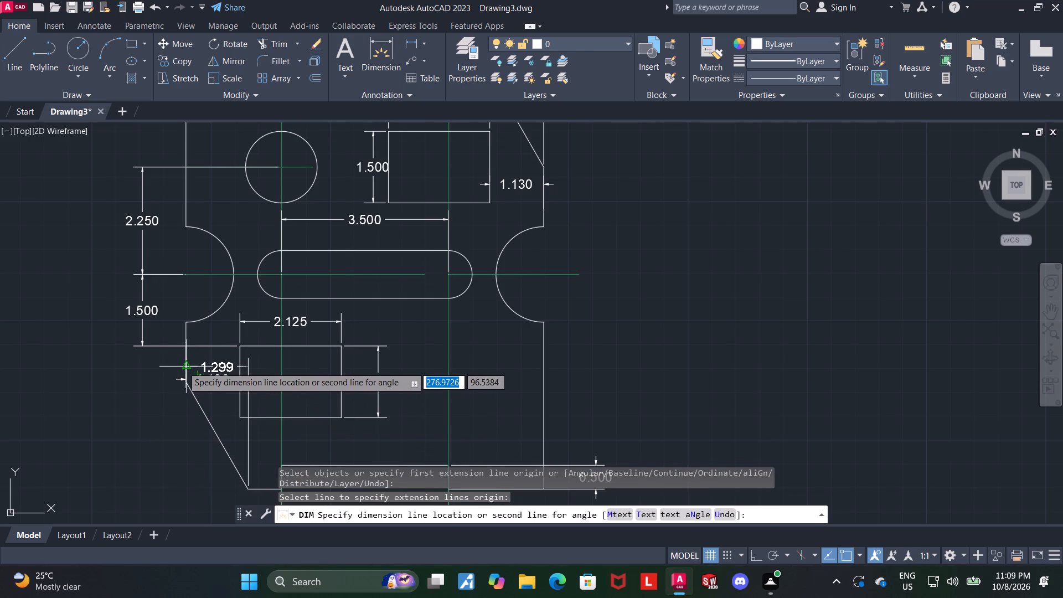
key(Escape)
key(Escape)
Draw a vertical reference line about 1.81 long straight down from the lower-left chamfer's upper end.
click(9, 58)
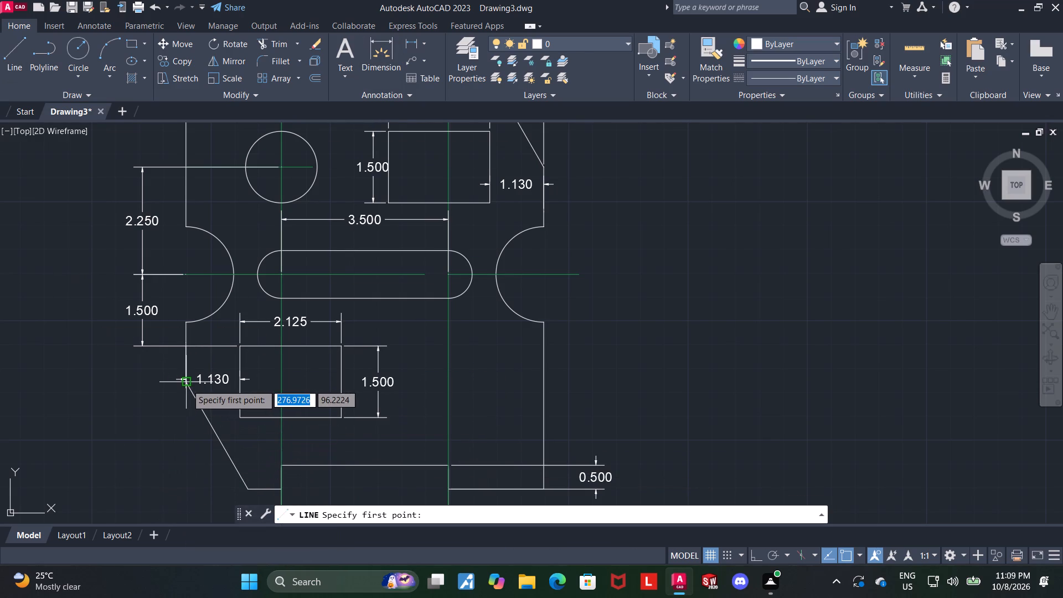
click(188, 384)
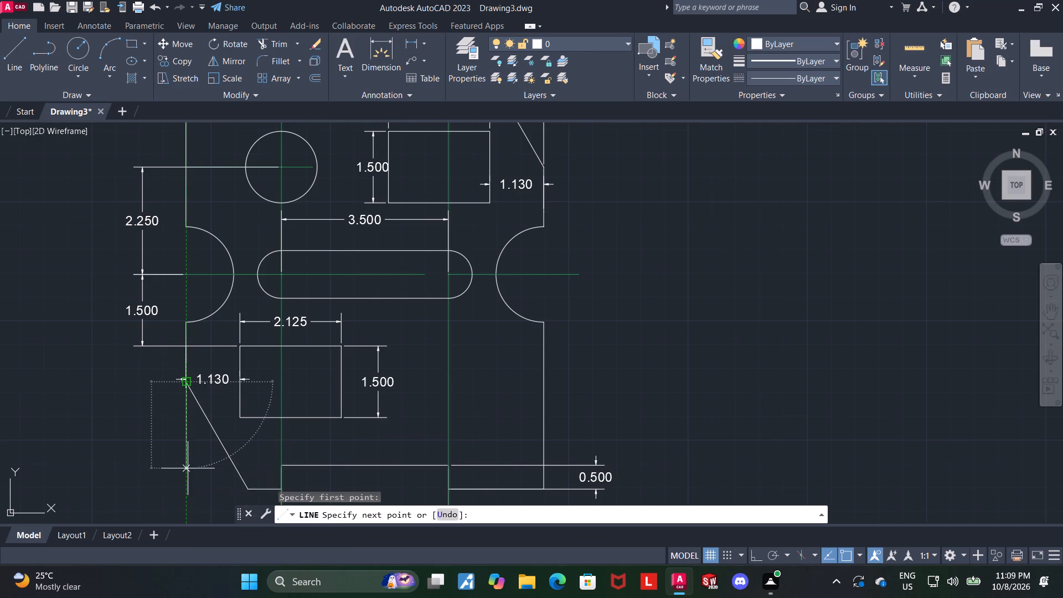
click(188, 468)
key(Escape)
Add an angular dimension between the vertical reference line and the lower-left chamfer, placed near the reference line's lower end.
scroll(194, 473, down, 2)
scroll(200, 480, up, 3)
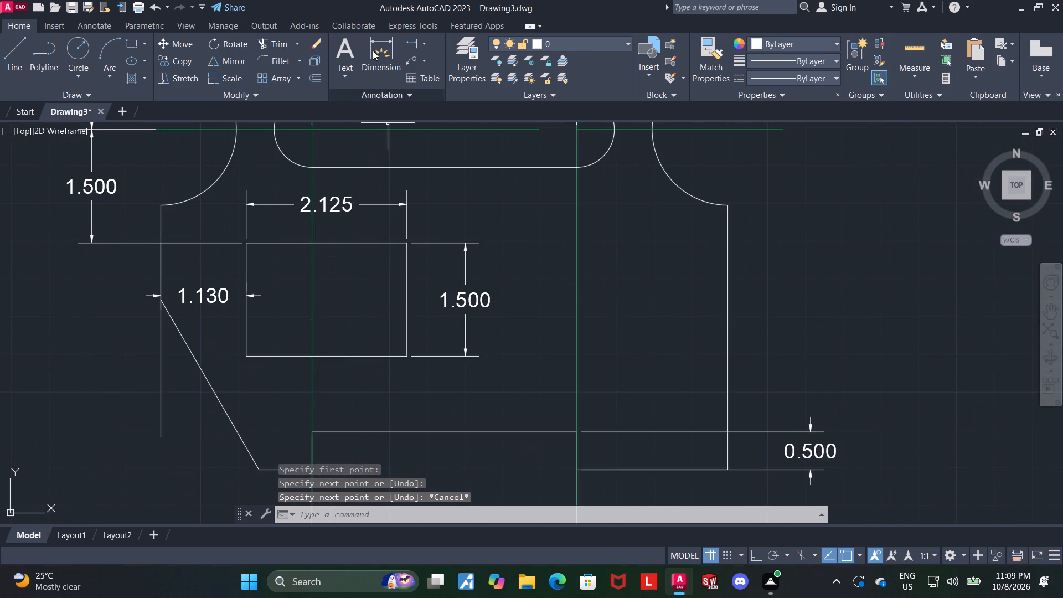
click(372, 49)
click(158, 413)
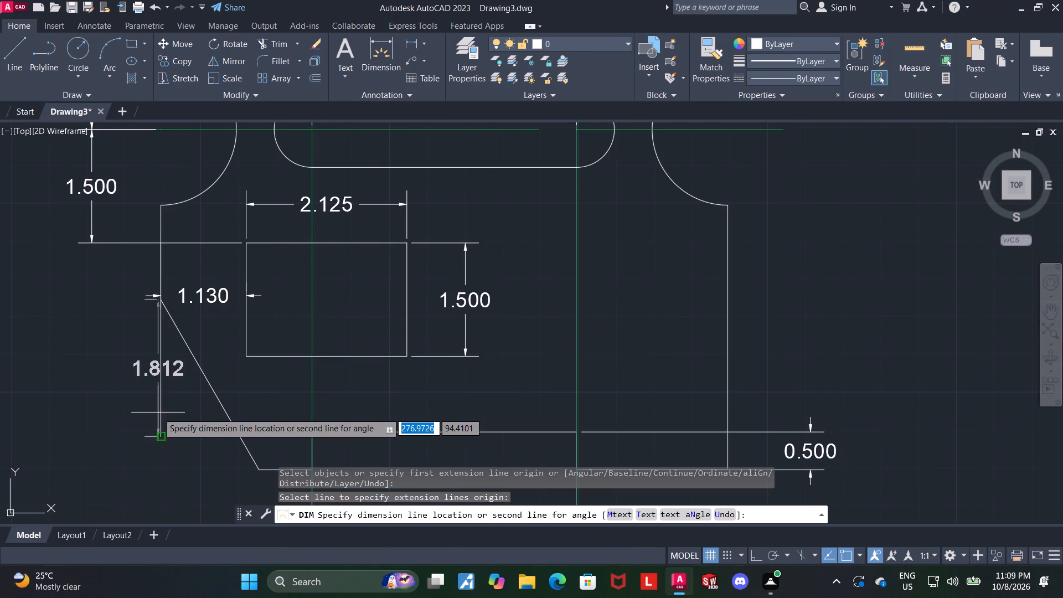
click(220, 405)
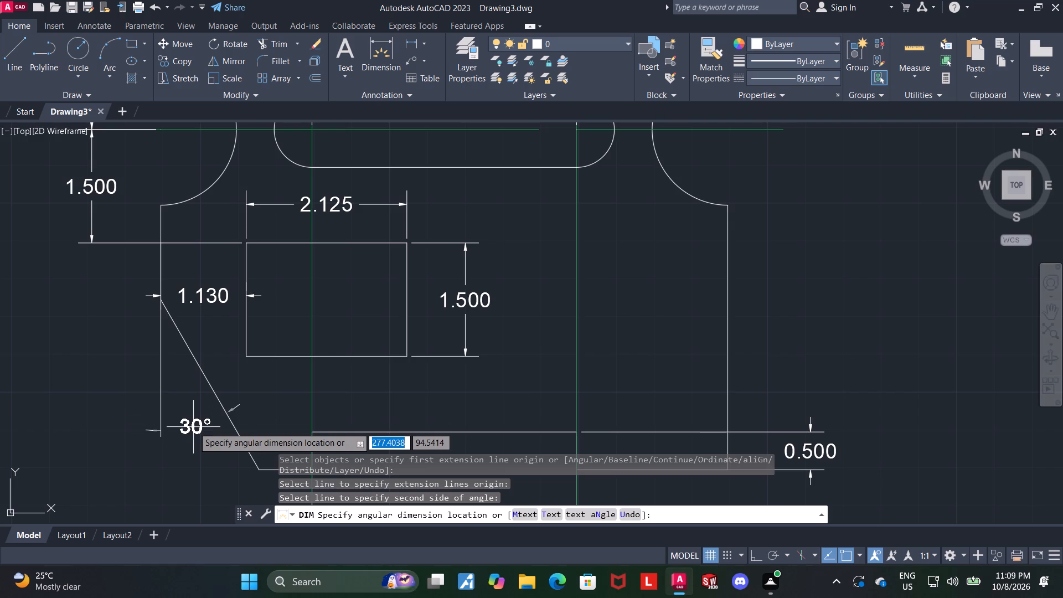
click(198, 427)
scroll(184, 441, down, 2)
middle_drag(618, 357, 623, 334)
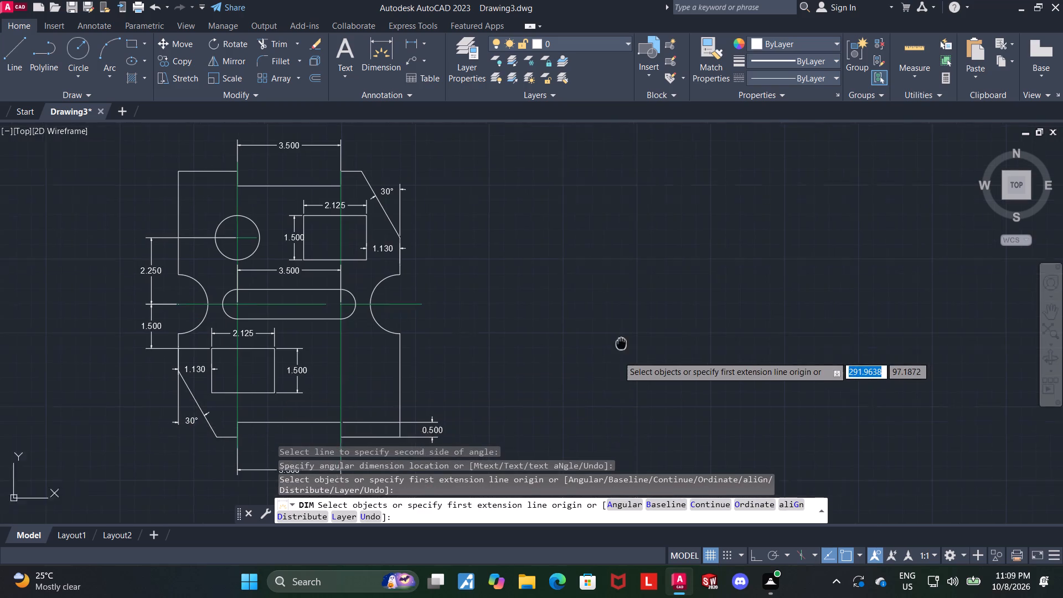
middle_drag(623, 334, 664, 251)
scroll(125, 312, down, 1)
key(Escape)
key(Escape)
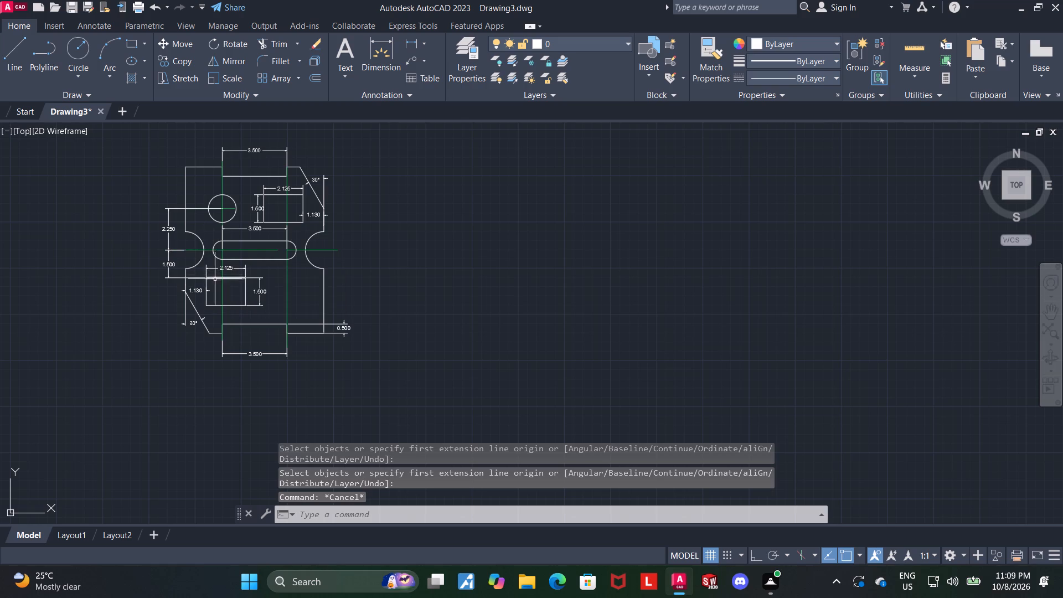
Add a horizontal dimension from the lower-left chamfer's upper end to the bottom notch's left corner, in line with the bottom 3.500 dimension.
scroll(191, 298, up, 1)
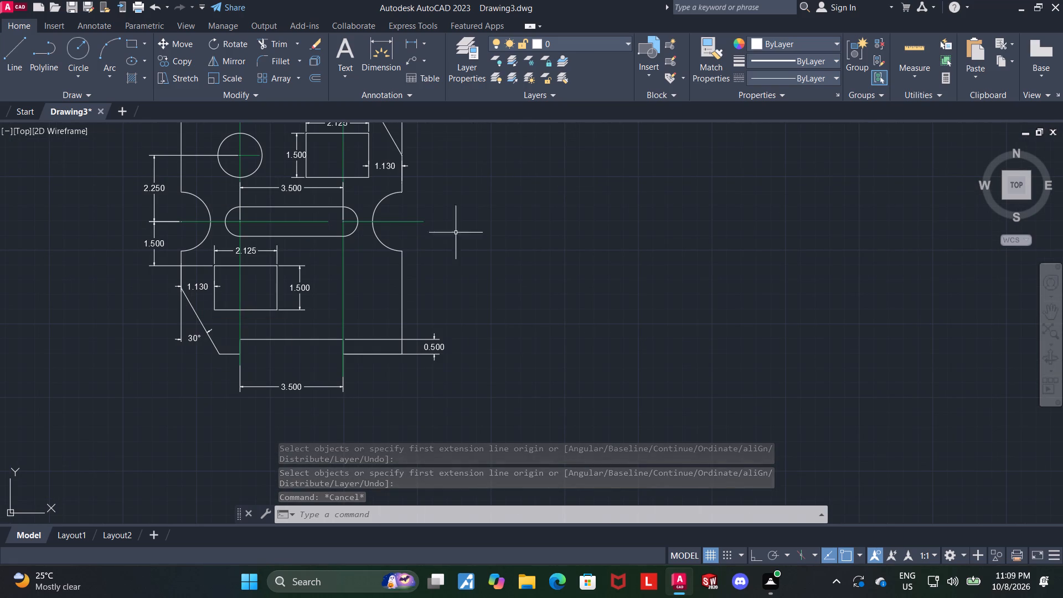
click(373, 55)
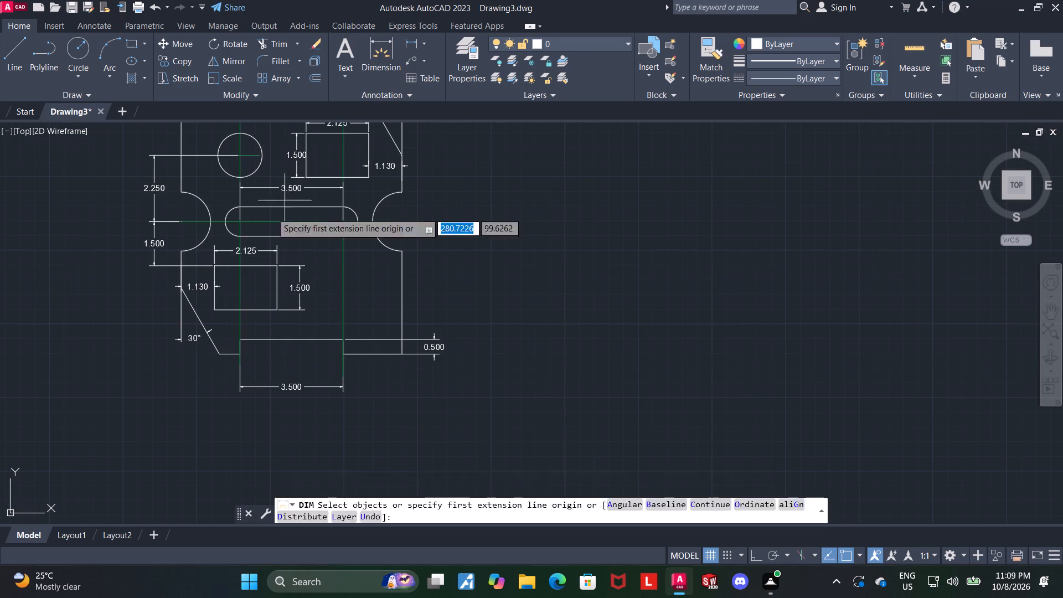
scroll(181, 286, up, 3)
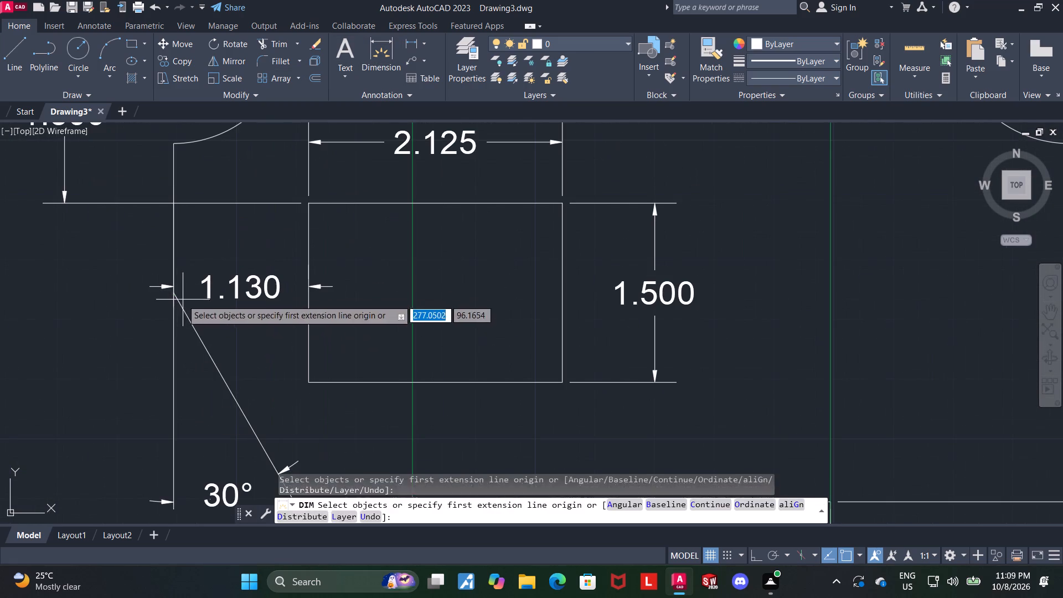
click(174, 293)
scroll(188, 315, down, 4)
scroll(184, 354, up, 3)
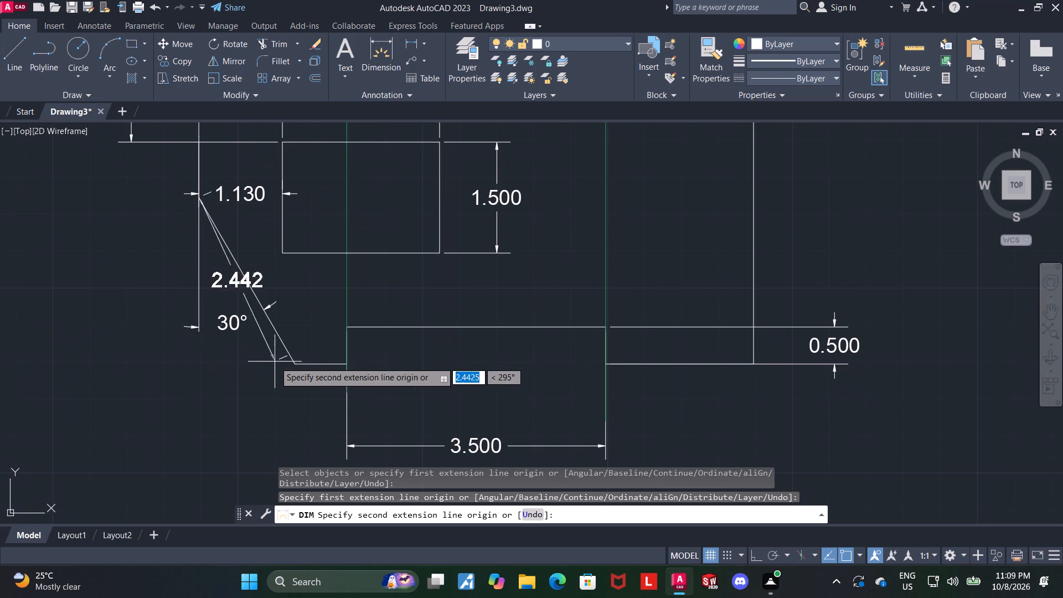
click(346, 363)
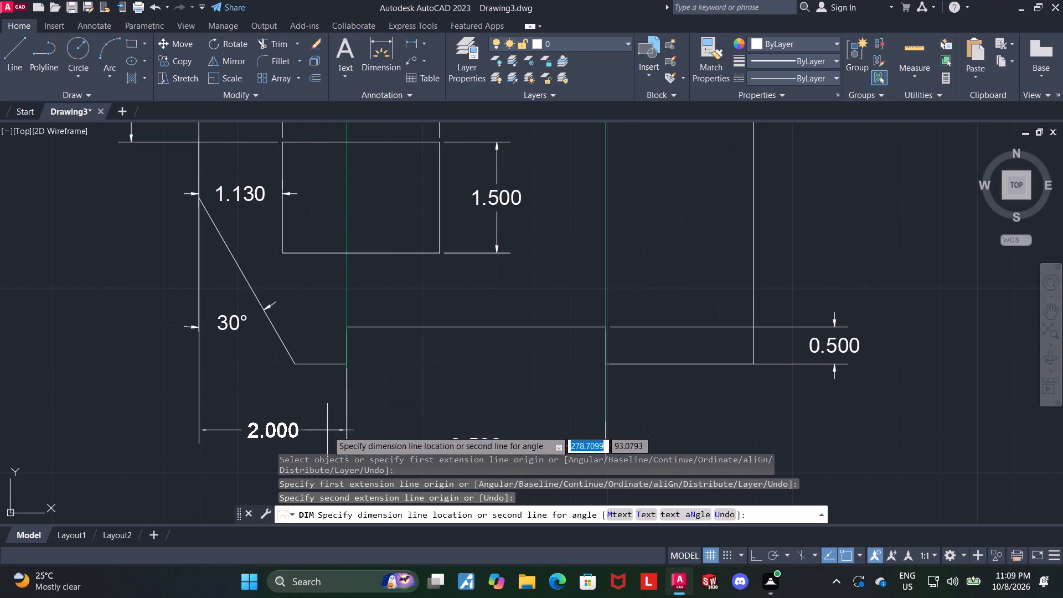
click(344, 444)
key(Escape)
With Ortho on, draw a line 2.25 down from the right notch's centre, continuing horizontally left past the right vertical centreline.
scroll(361, 395, down, 2)
scroll(426, 403, up, 1)
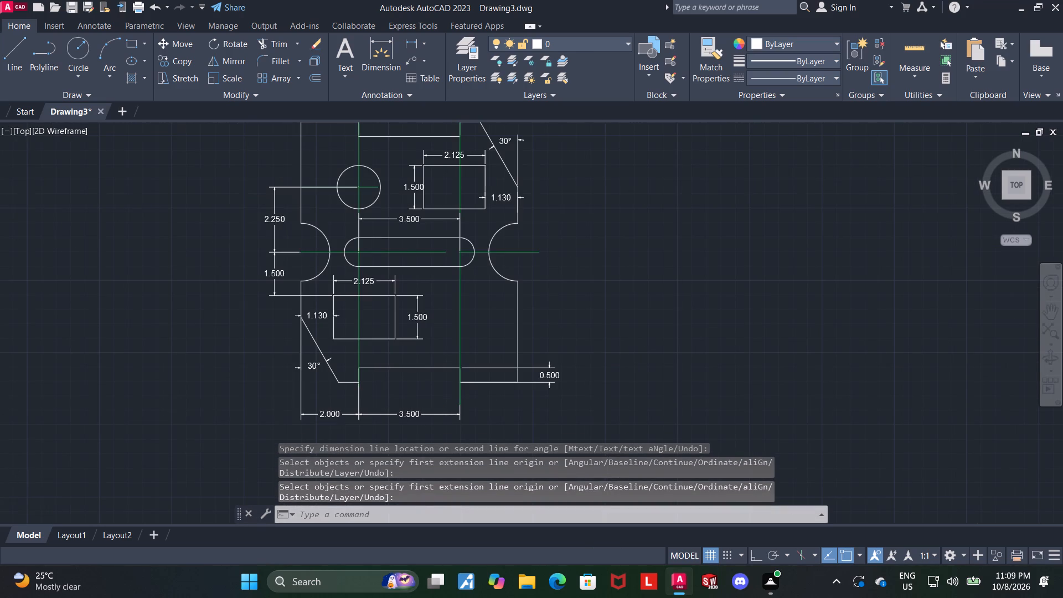
middle_drag(438, 394, 437, 357)
scroll(433, 357, down, 1)
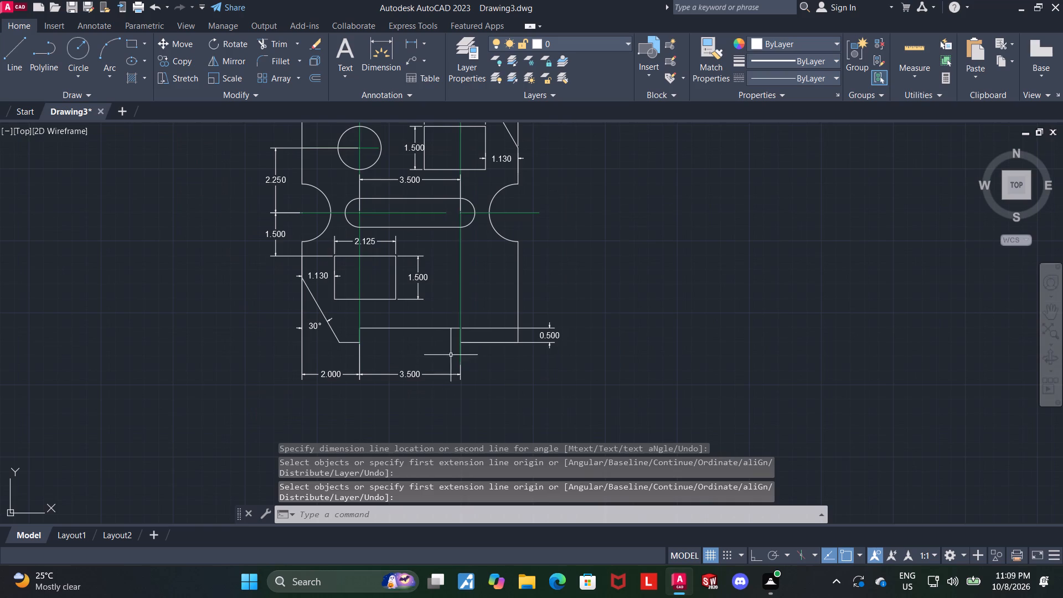
middle_drag(595, 298, 603, 358)
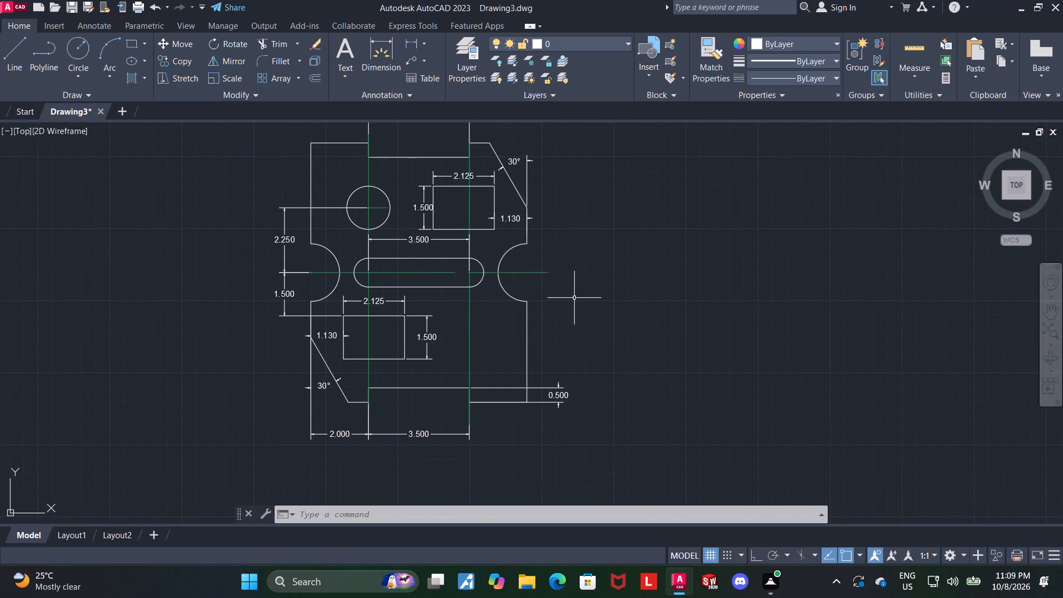
middle_drag(575, 298, 580, 319)
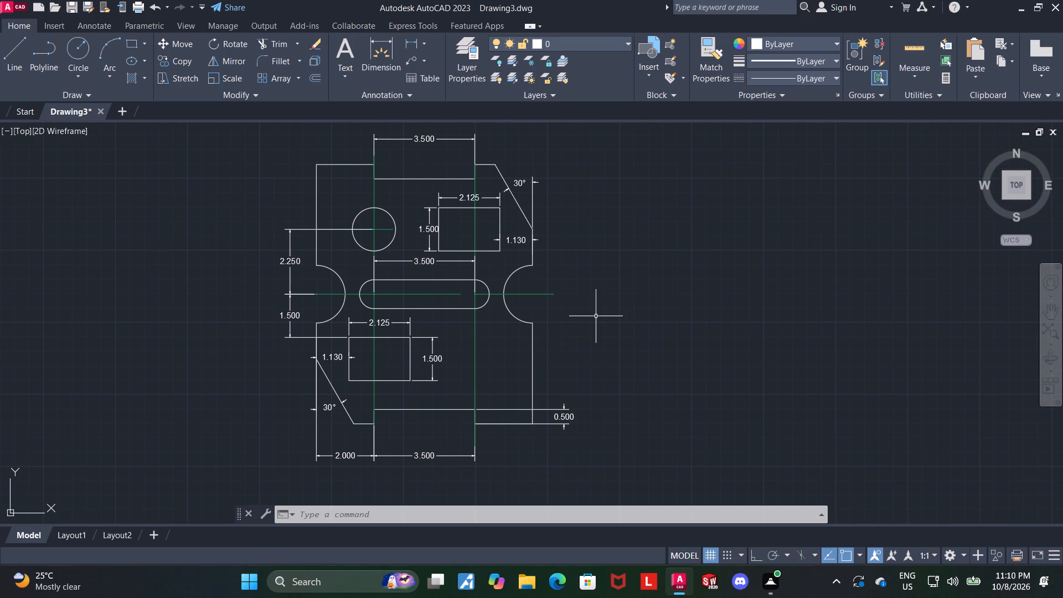
key(Escape)
click(14, 64)
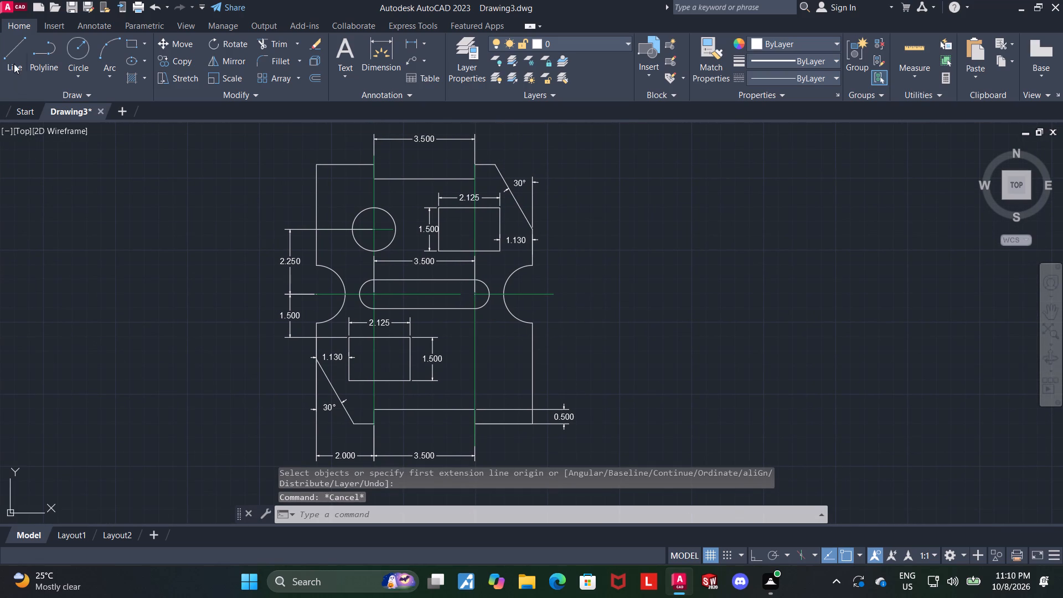
click(535, 294)
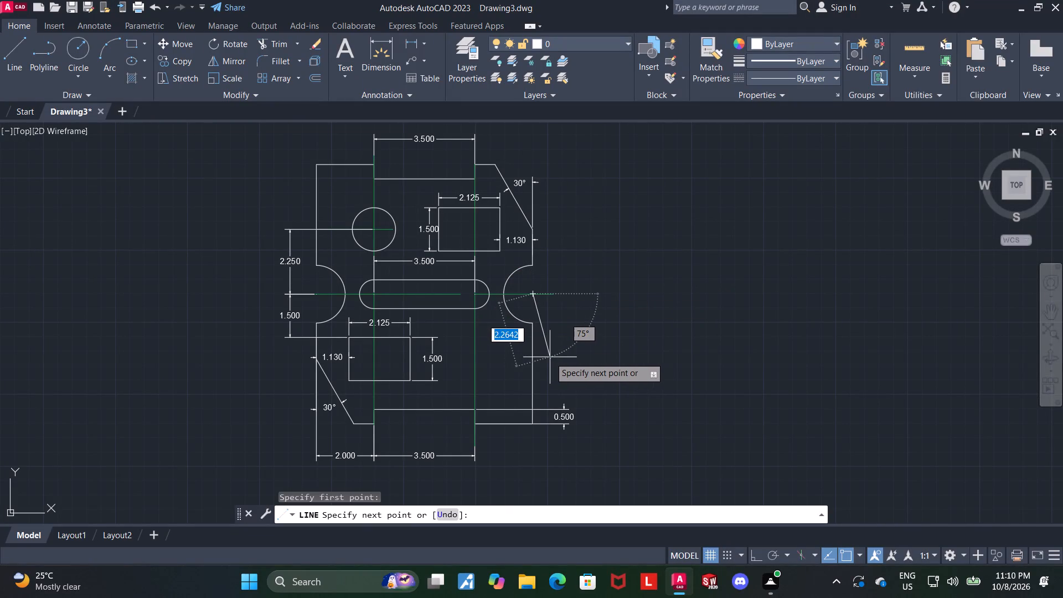
key(F8)
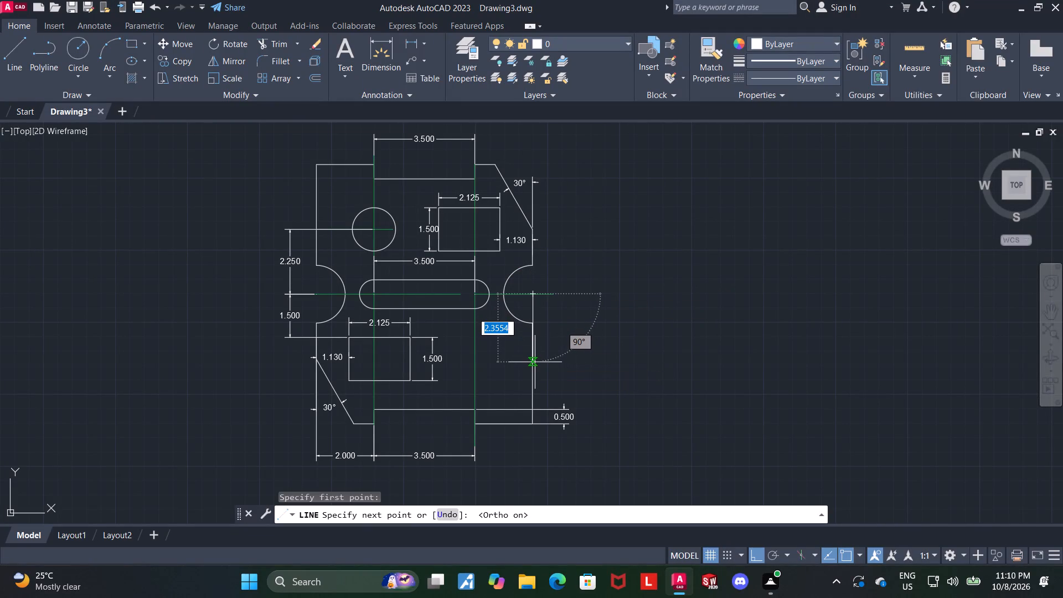
text(2.25)
key(Return)
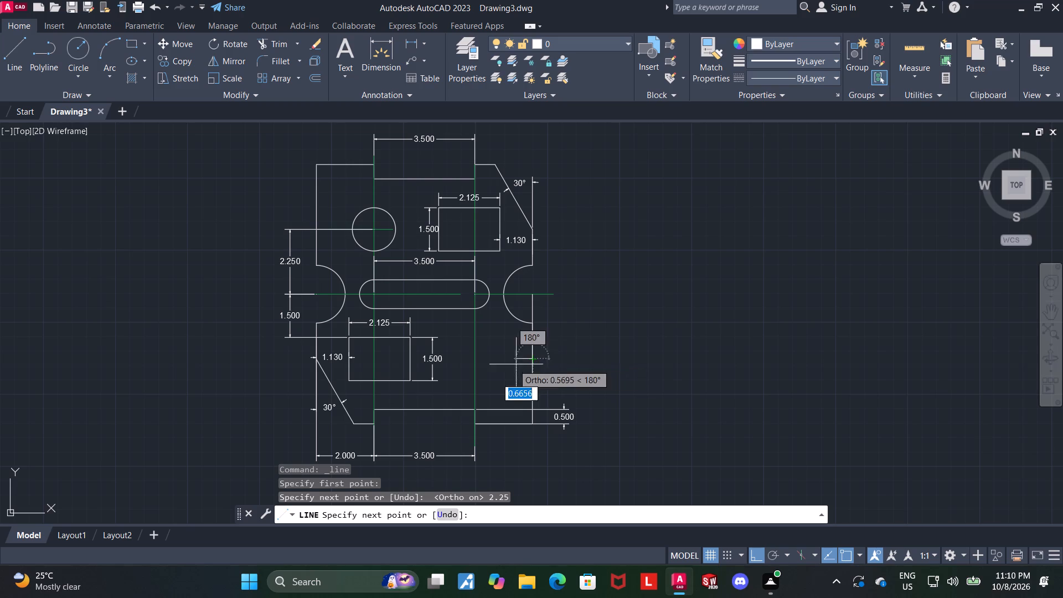
click(464, 359)
key(Escape)
key(Escape)
key(Escape)
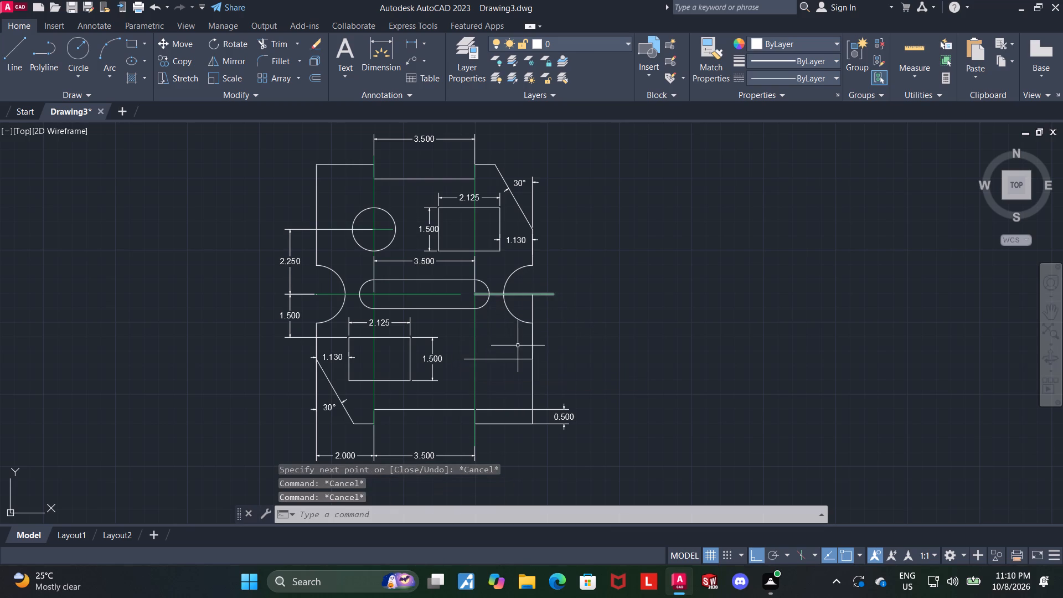
Draw a circle of diameter 1.5 centred where the new horizontal line crosses the right vertical centreline.
scroll(532, 359, up, 1)
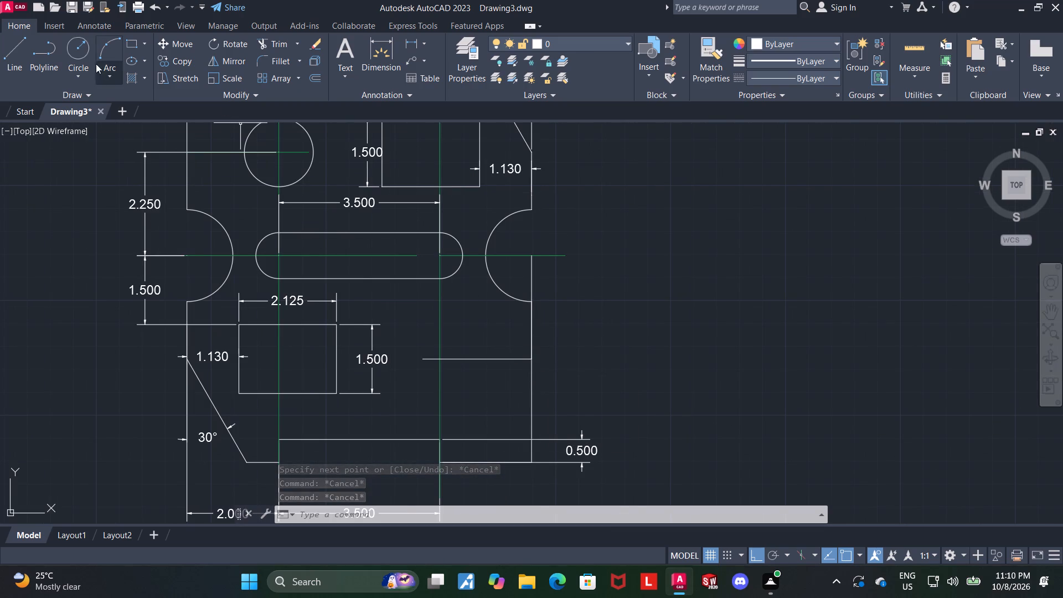
click(83, 48)
click(442, 358)
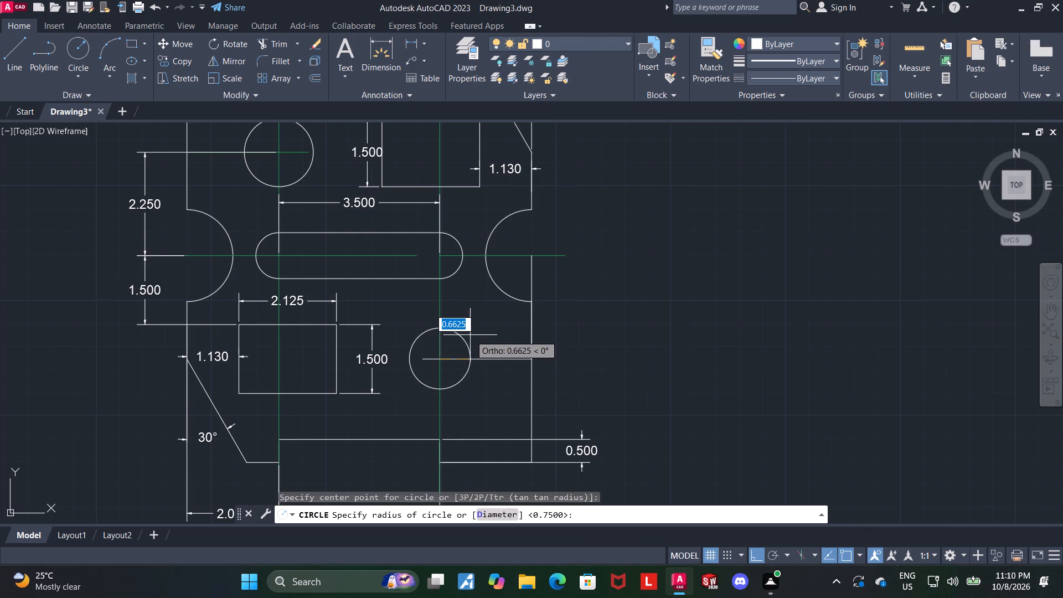
key(d)
key(Return)
text(1.5)
key(Return)
key(Escape)
key(Escape)
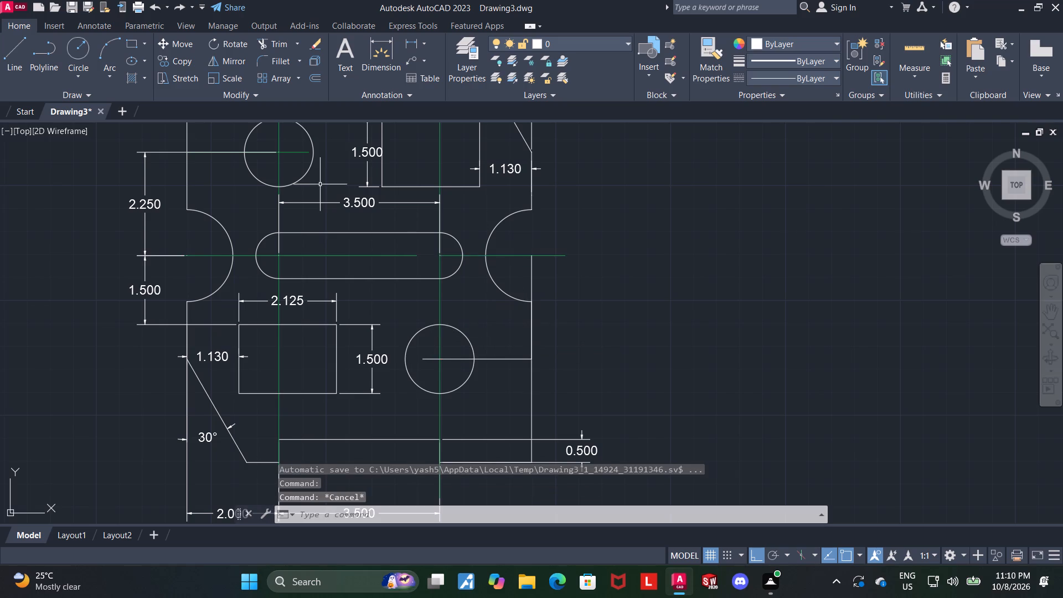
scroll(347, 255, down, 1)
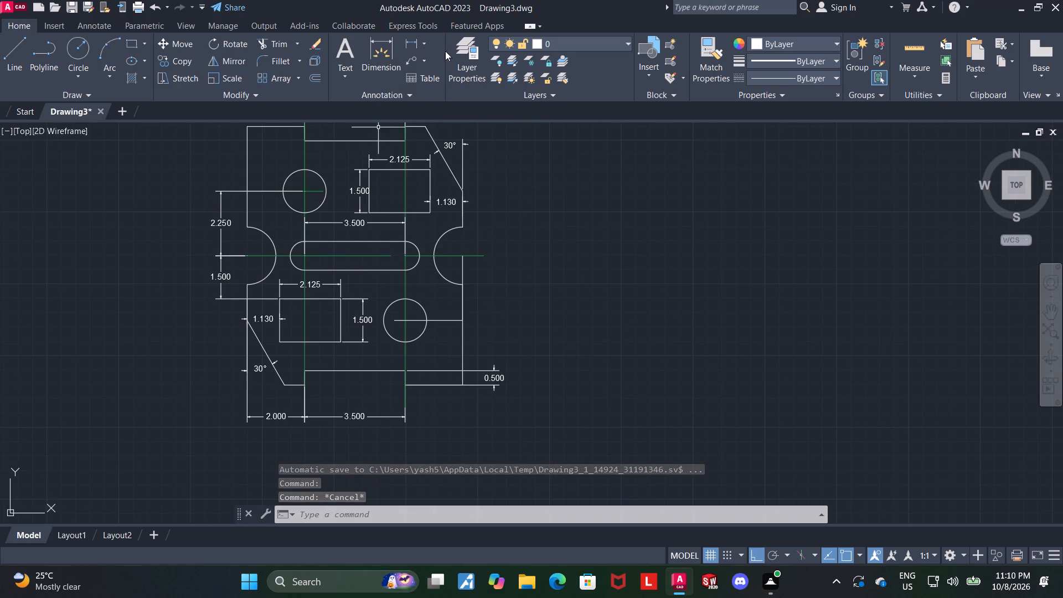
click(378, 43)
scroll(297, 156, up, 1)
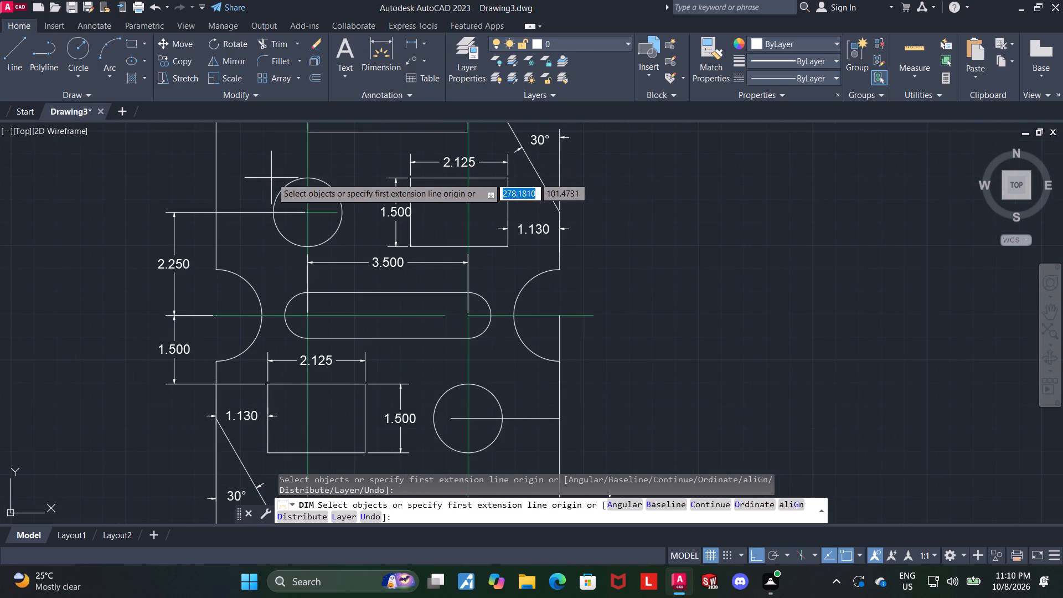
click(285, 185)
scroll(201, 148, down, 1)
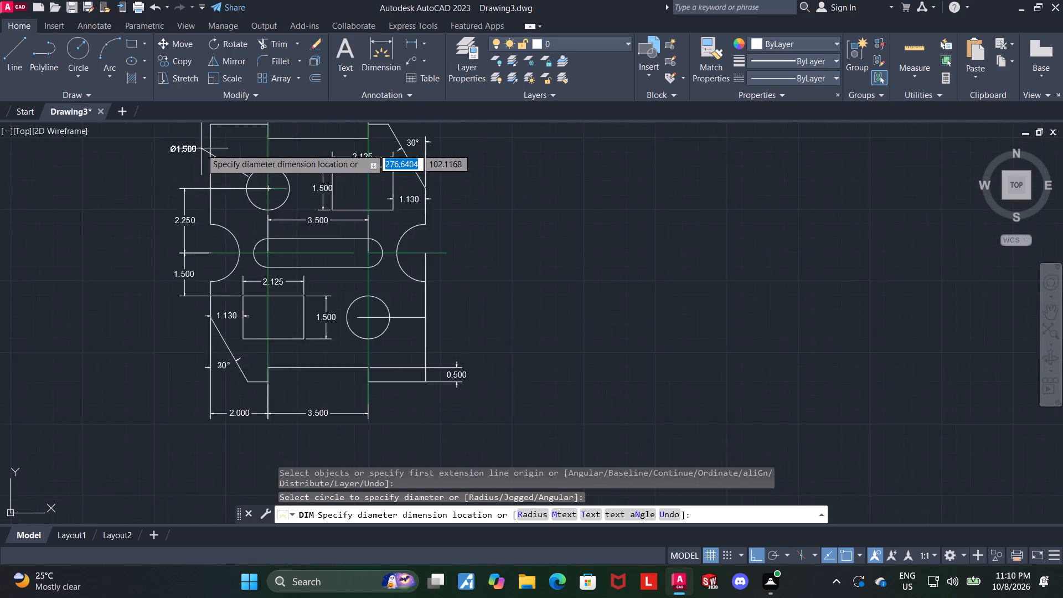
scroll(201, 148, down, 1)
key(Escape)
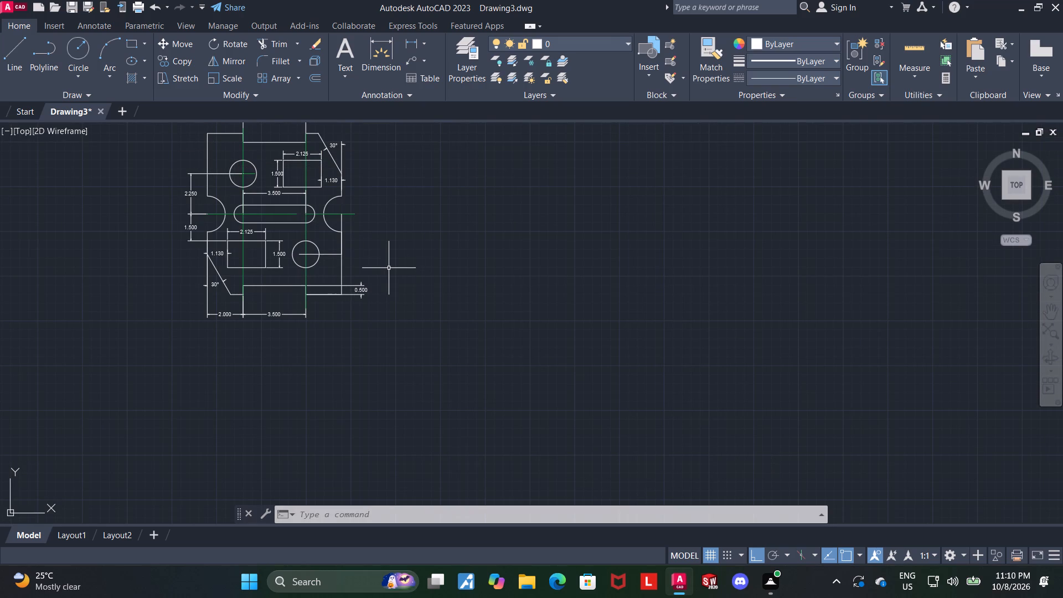
Add a radius dimension to the right side notch's arc, with its text placed inside the notch.
scroll(389, 268, down, 1)
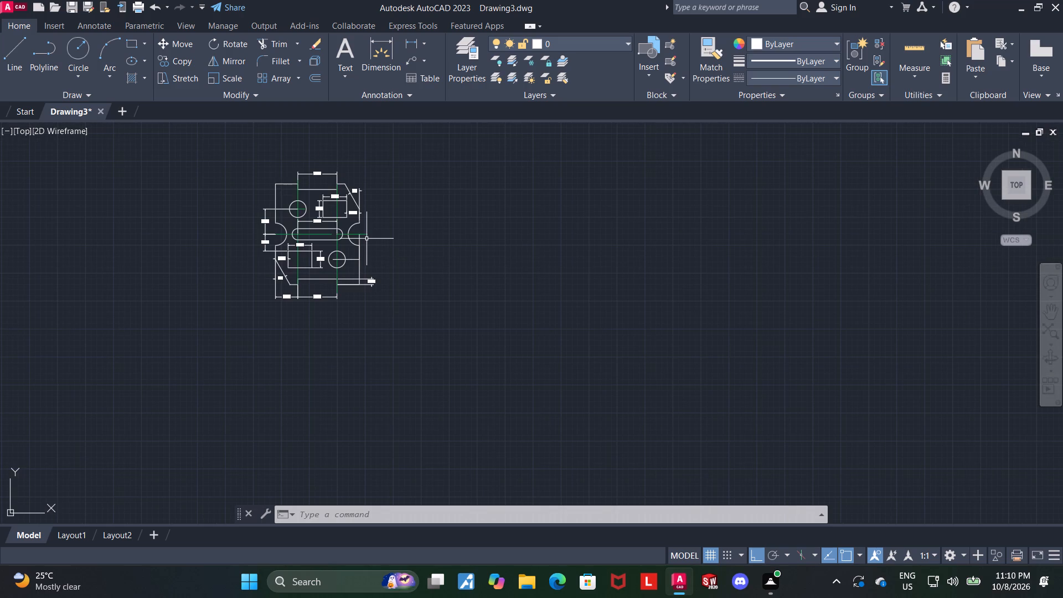
scroll(353, 191, up, 1)
scroll(344, 248, up, 1)
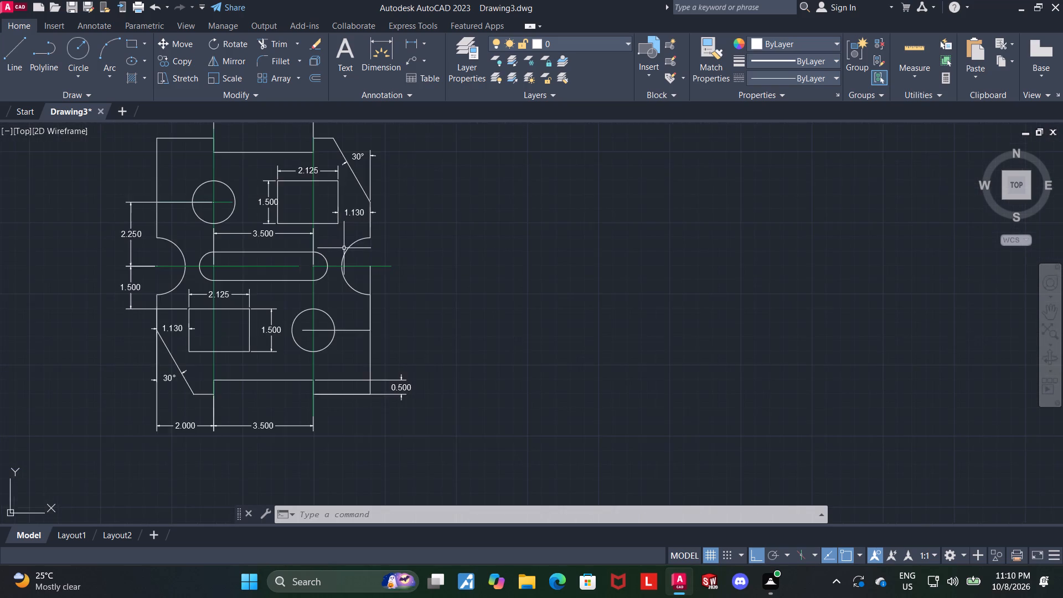
scroll(344, 248, up, 1)
click(383, 59)
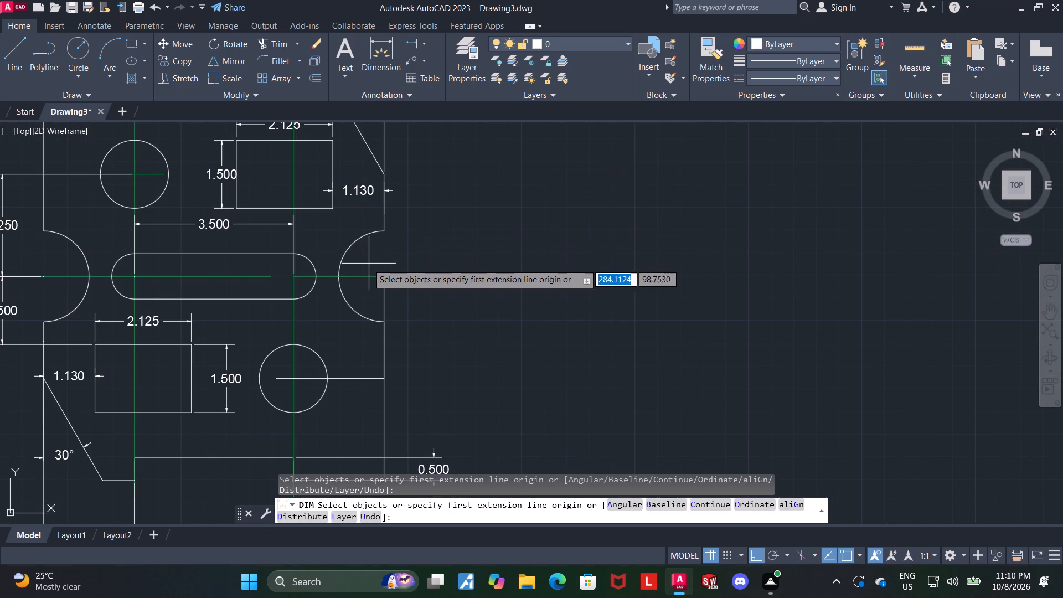
click(359, 243)
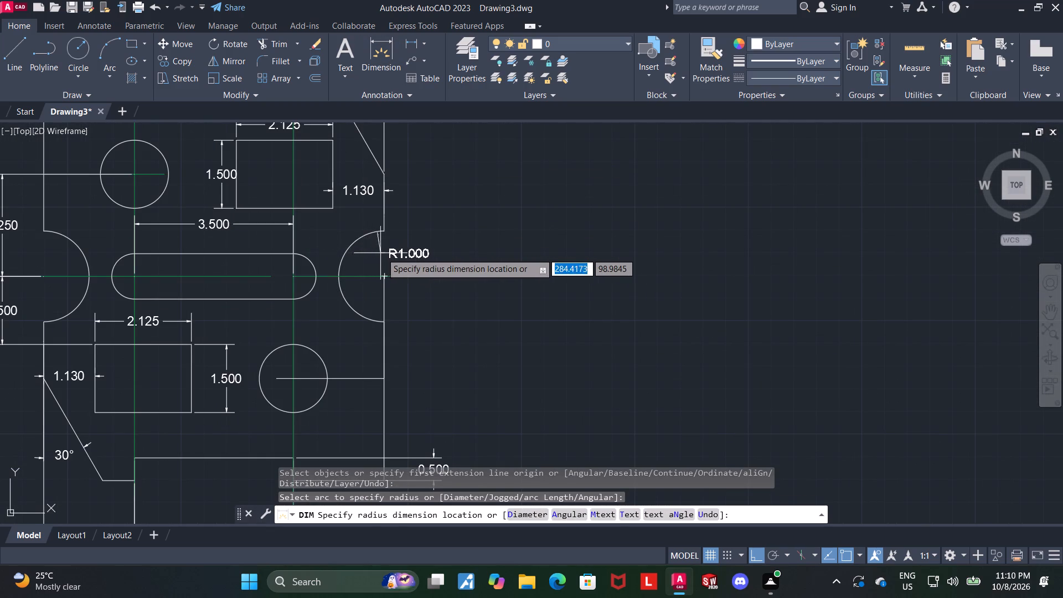
click(361, 258)
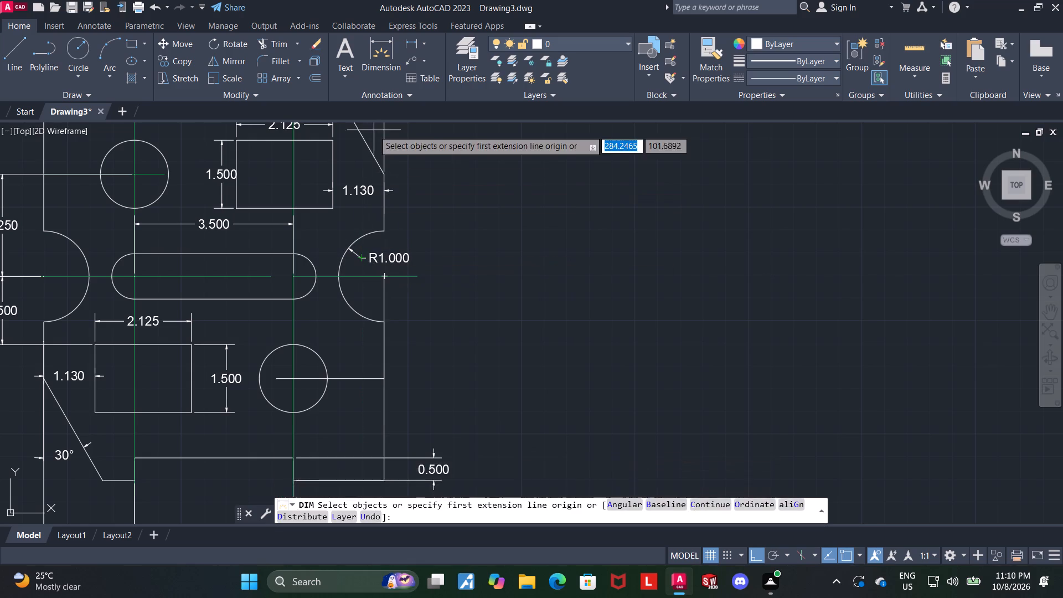
key(Escape)
Add a radius dimension to the slot's right rounded end, with its text placed outside the plate's right edge.
click(382, 54)
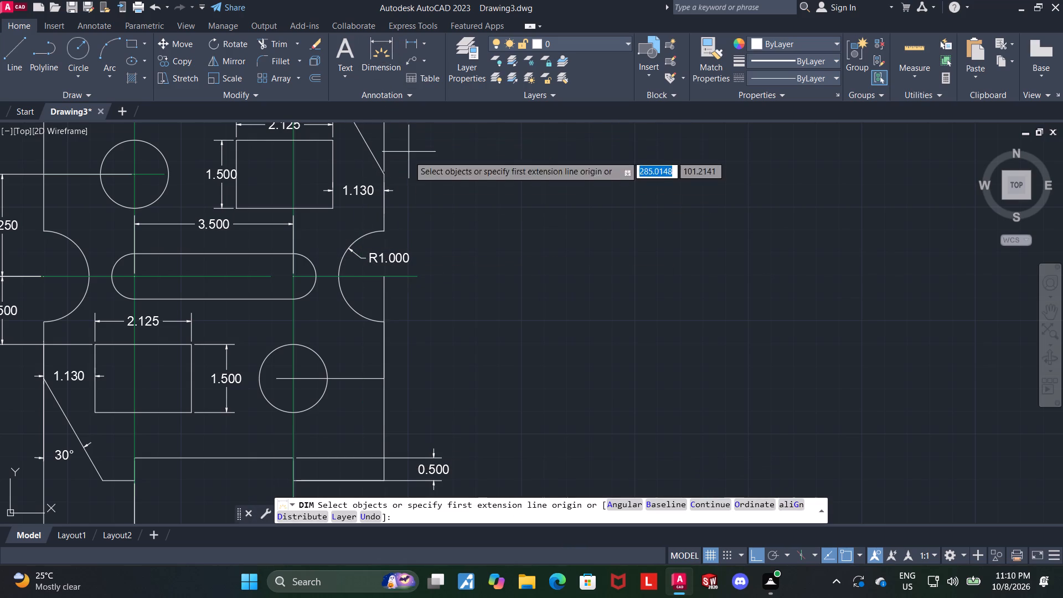
scroll(391, 259, up, 1)
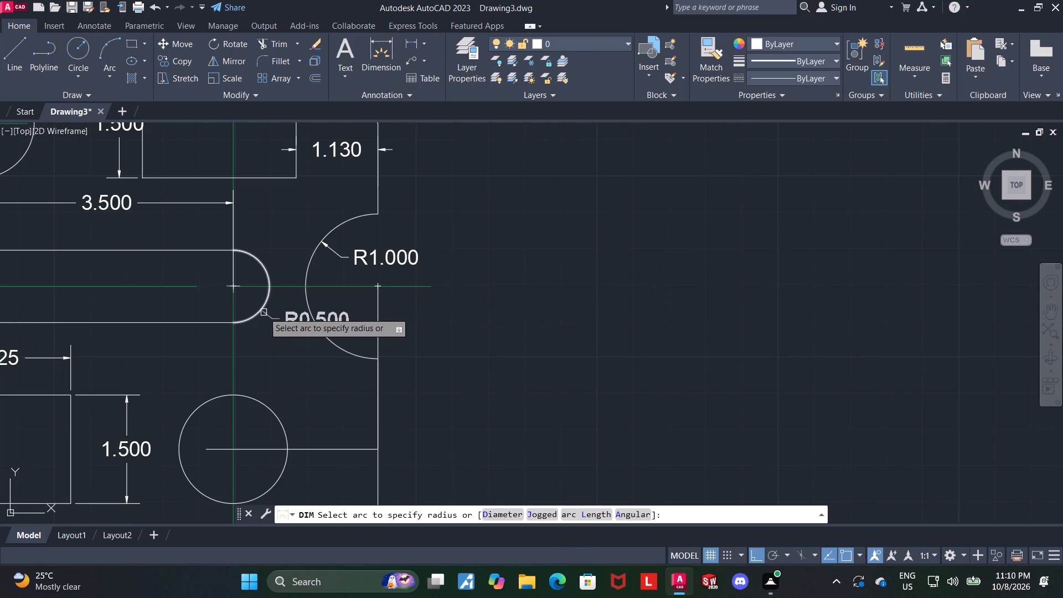
click(264, 311)
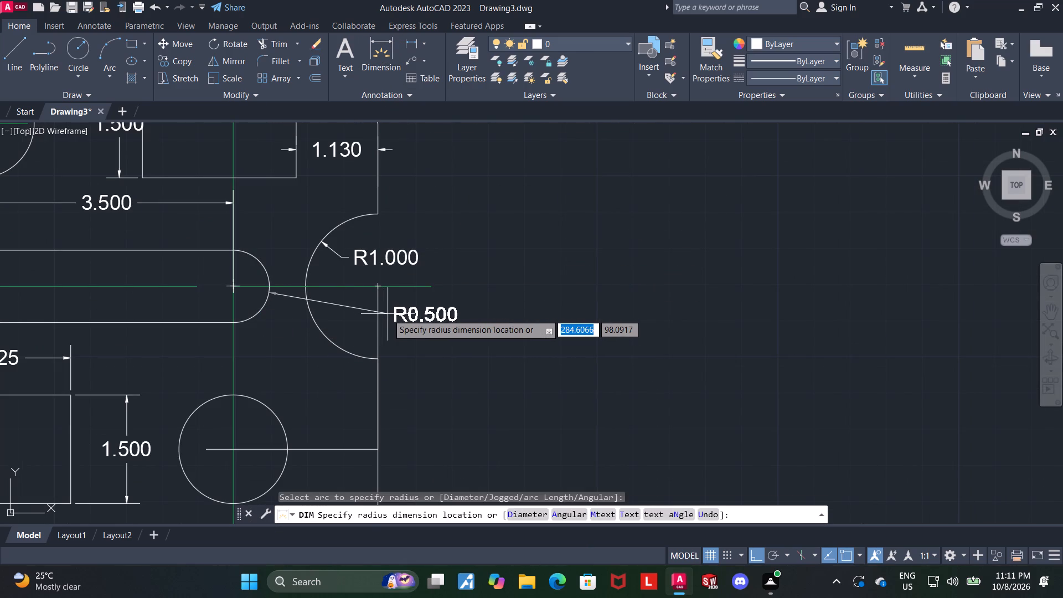
click(402, 313)
key(Escape)
key(Escape)
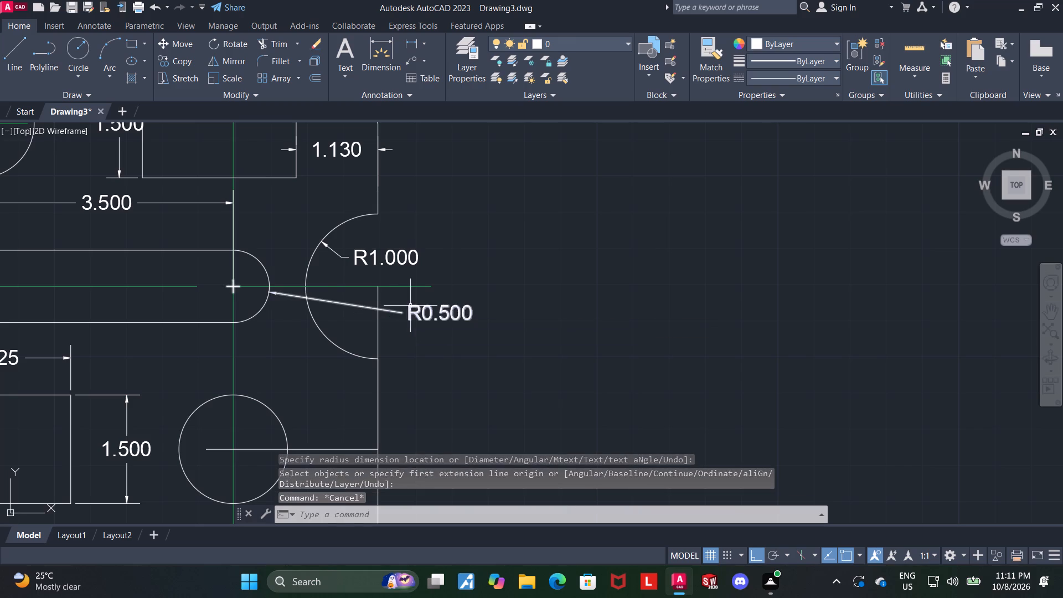
key(Escape)
Add a vertical dimension from the right notch's centre to the lower-right circle's centre, placed outside the plate's right edge.
click(377, 50)
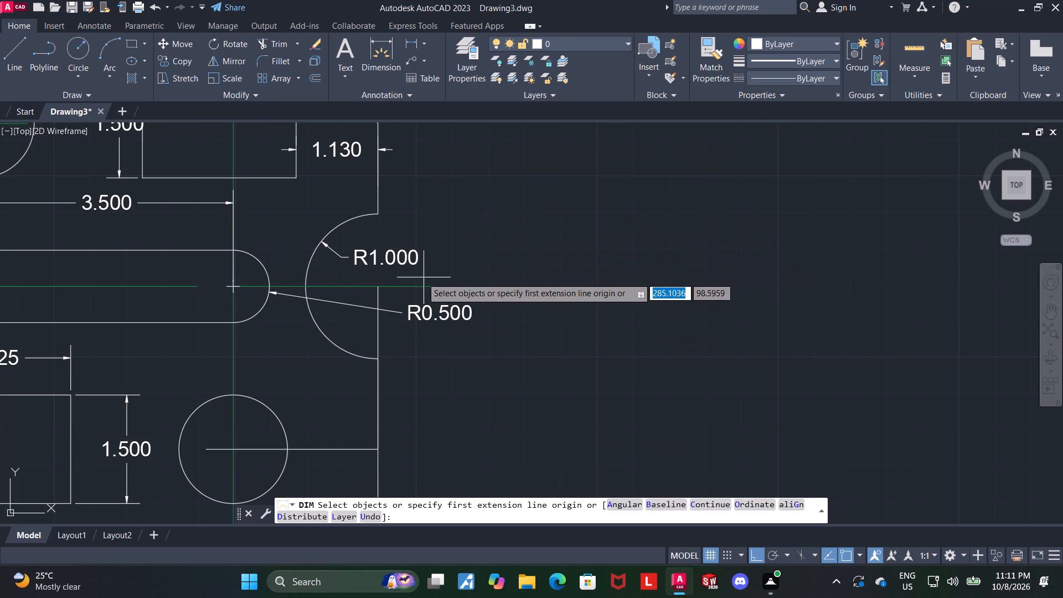
click(376, 288)
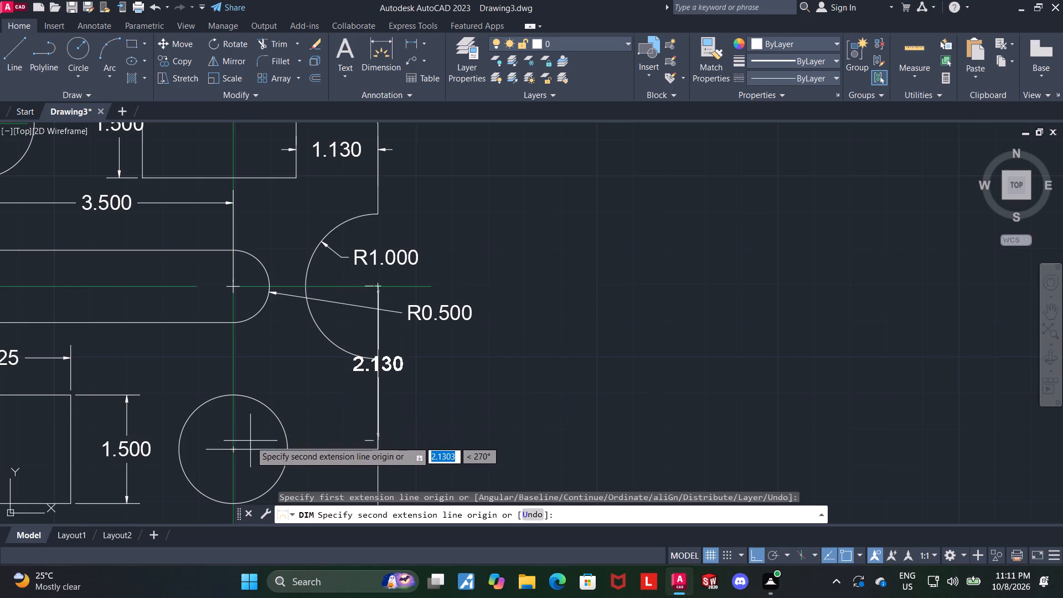
click(234, 450)
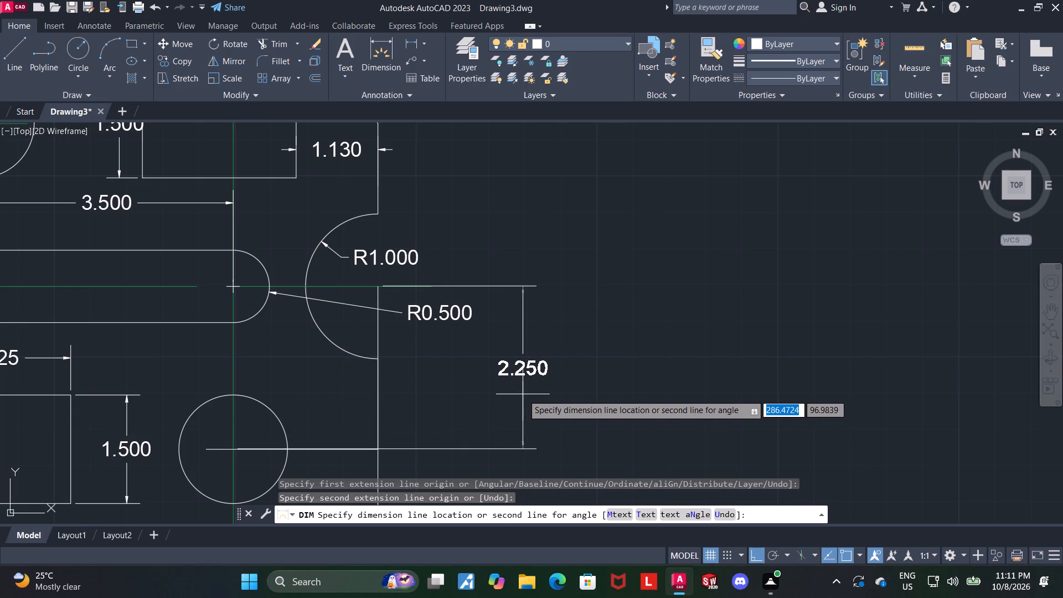
click(523, 394)
key(Escape)
key(Escape)
Add a vertical dimension from the right notch's centre to the upper-right rectangle's lower edge, in line with the existing 2.250 dimension.
click(379, 54)
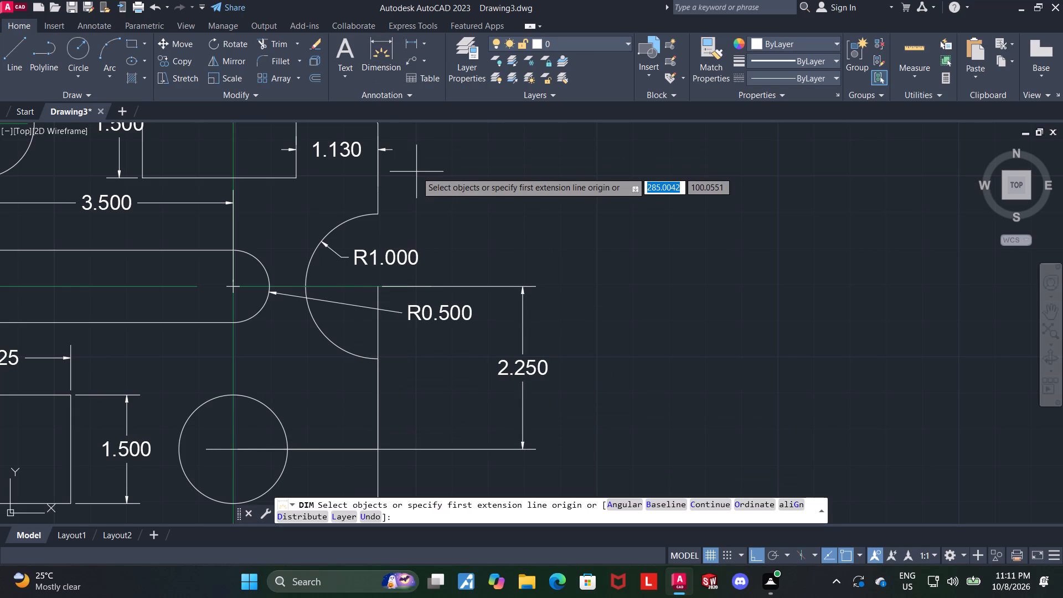
click(379, 290)
click(293, 178)
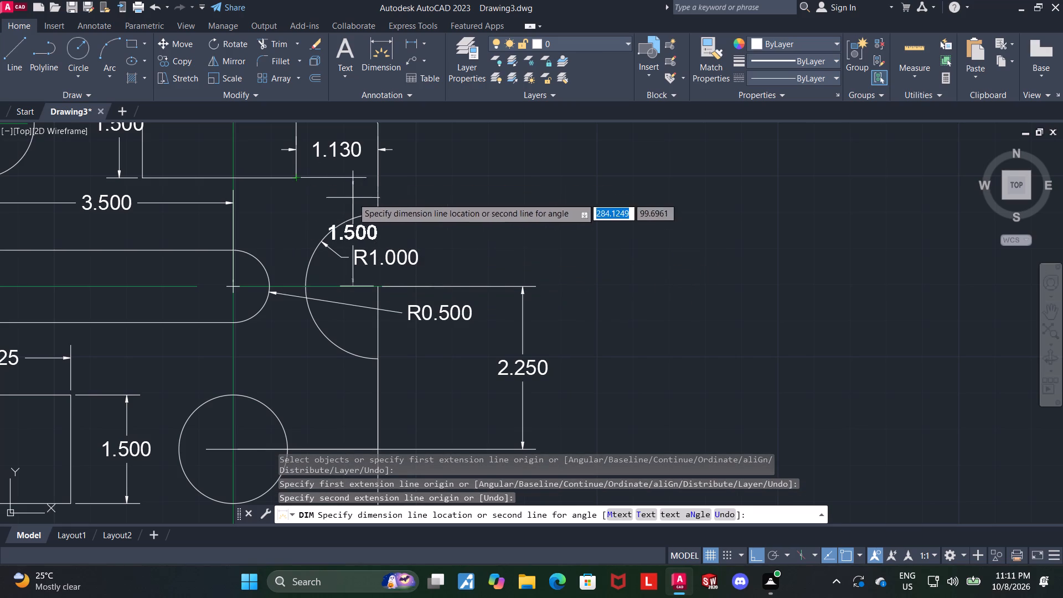
click(522, 284)
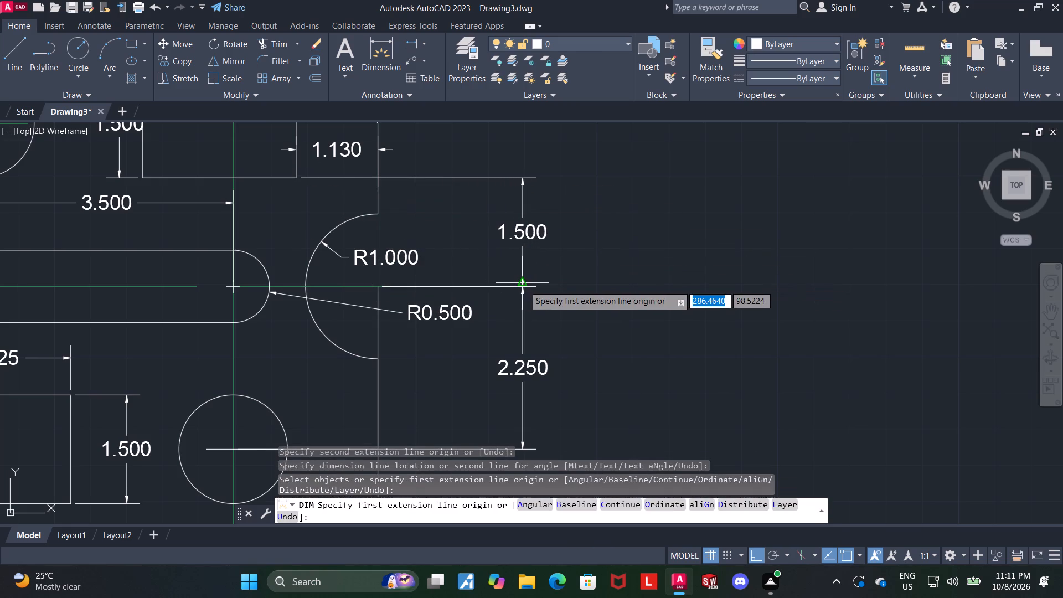
key(Escape)
key(Escape)
key(Escape)
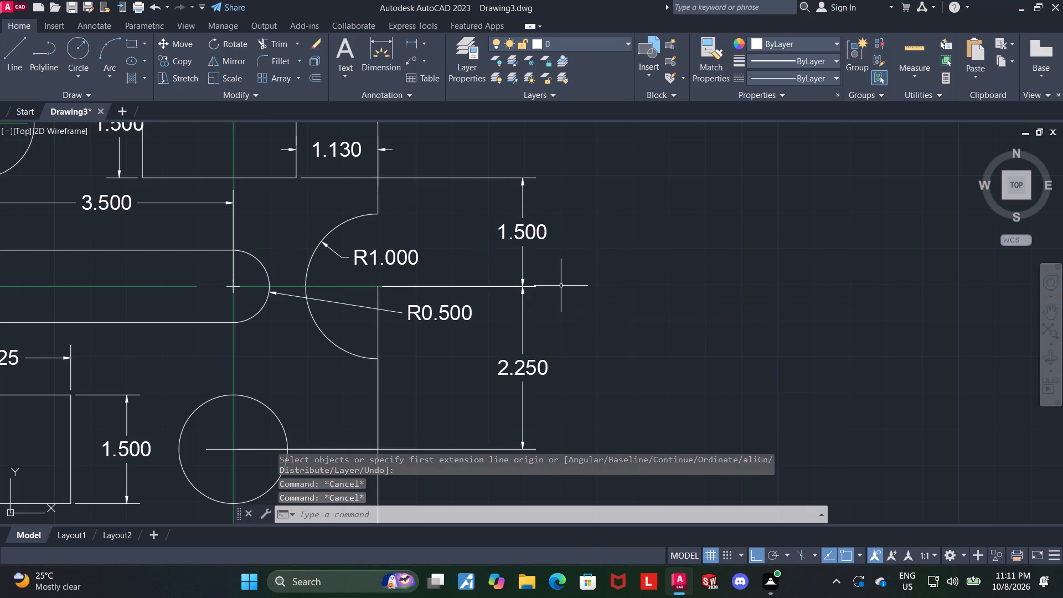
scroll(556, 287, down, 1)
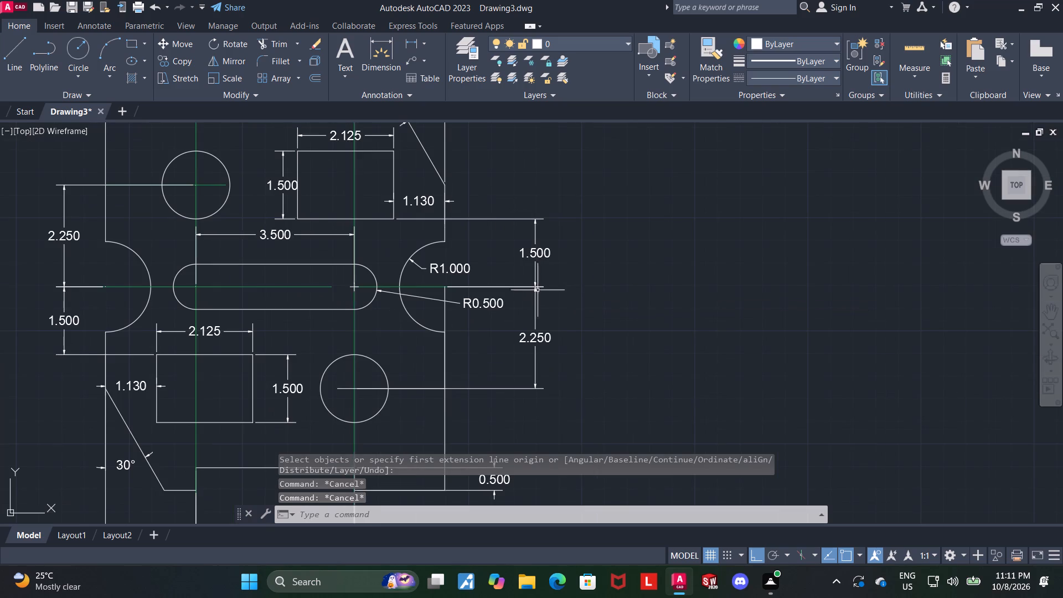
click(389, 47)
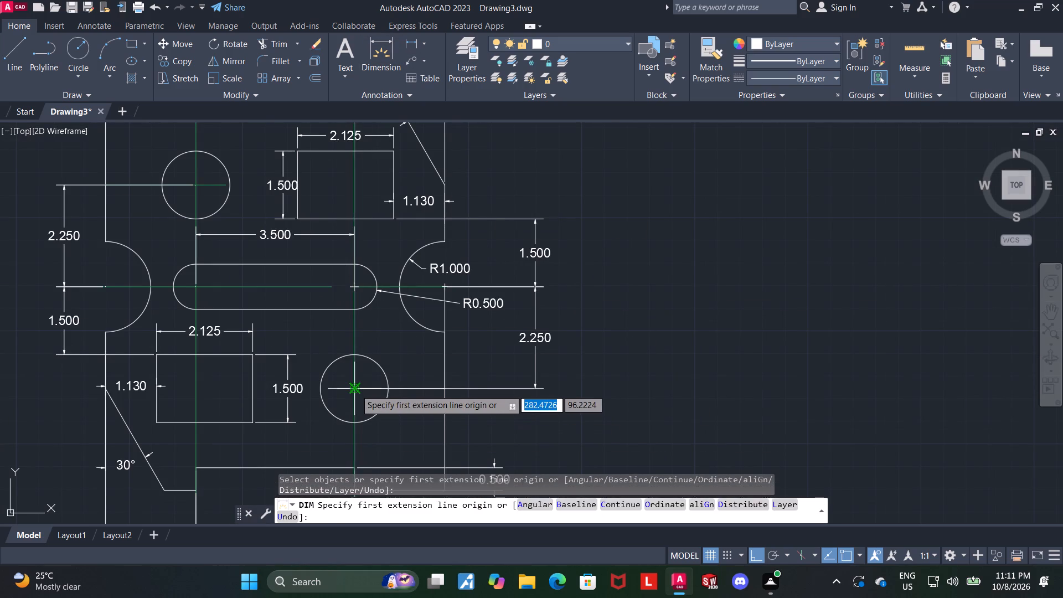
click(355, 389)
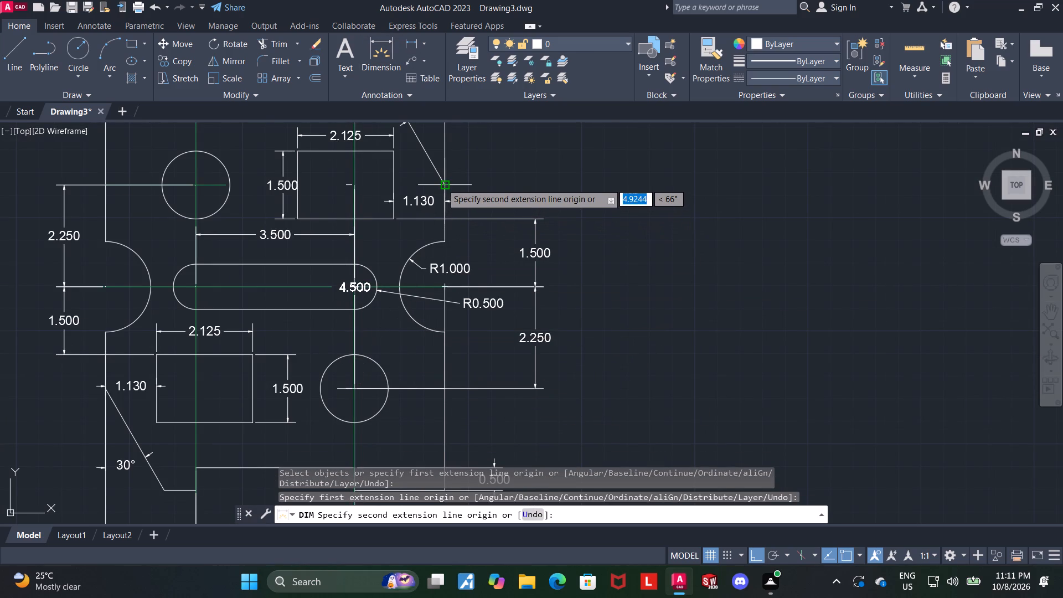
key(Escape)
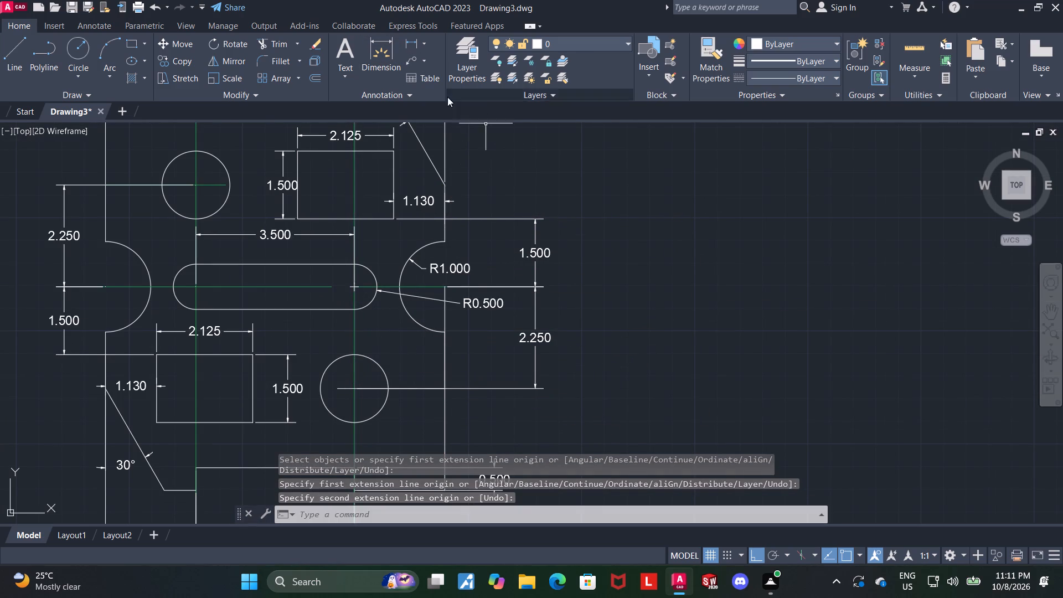
Add a vertical dimension on the right edge from the lower-right circle's centre level to the upper corner cut, placed outside the 2.250 dimension.
click(378, 40)
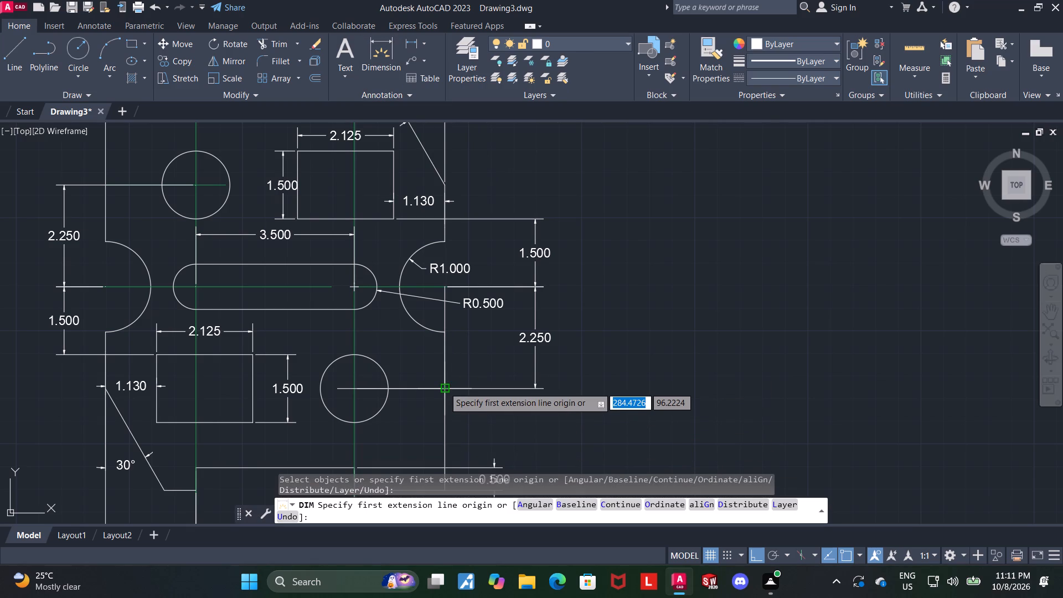
click(444, 387)
click(444, 187)
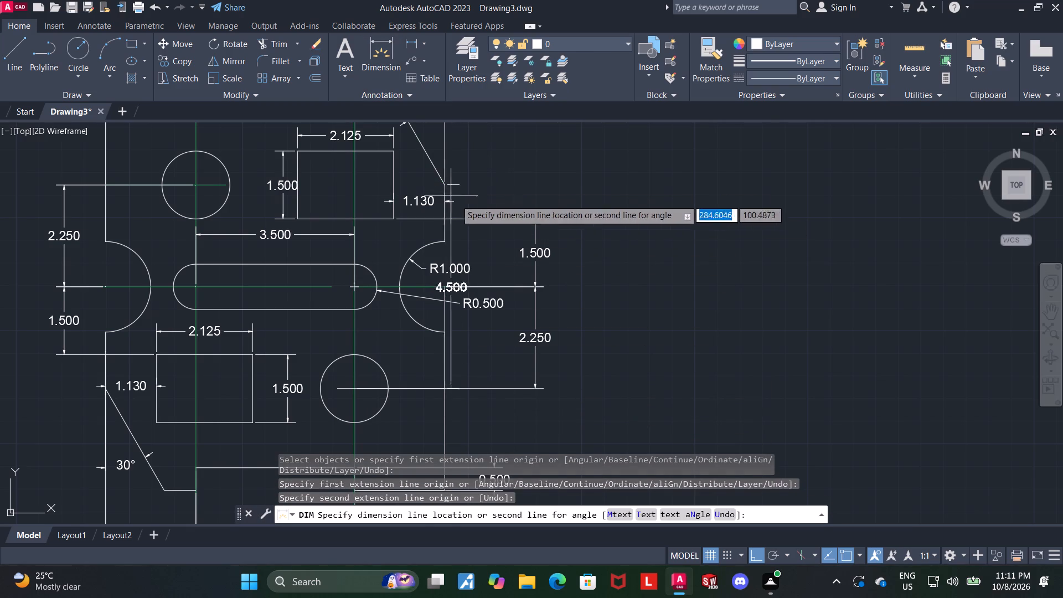
click(585, 258)
key(Escape)
key(Escape)
Move the 0.500 step-depth dimension into the plate's bottom recess, just left of the right vertical centreline.
scroll(608, 296, down, 2)
scroll(567, 380, down, 2)
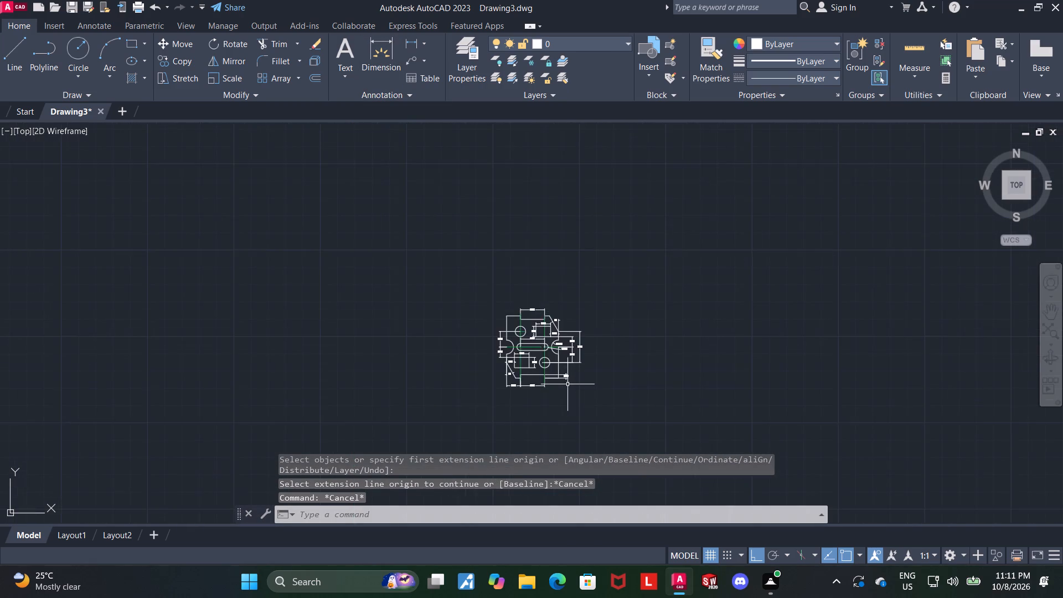
scroll(571, 425, up, 3)
middle_drag(582, 313, 594, 372)
scroll(527, 232, up, 2)
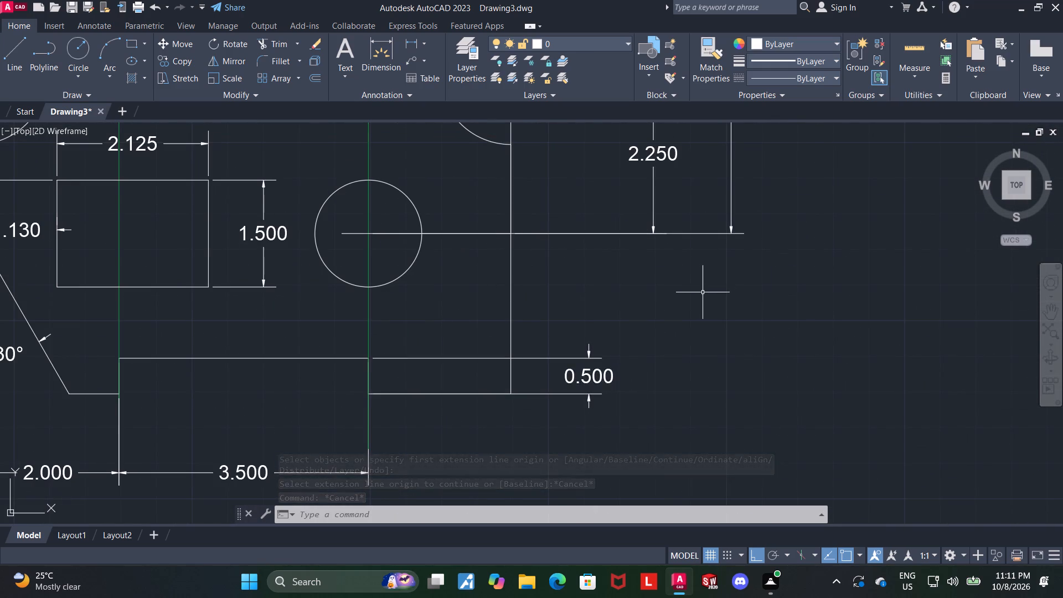
scroll(703, 292, up, 1)
scroll(697, 297, down, 3)
middle_drag(694, 297, 633, 394)
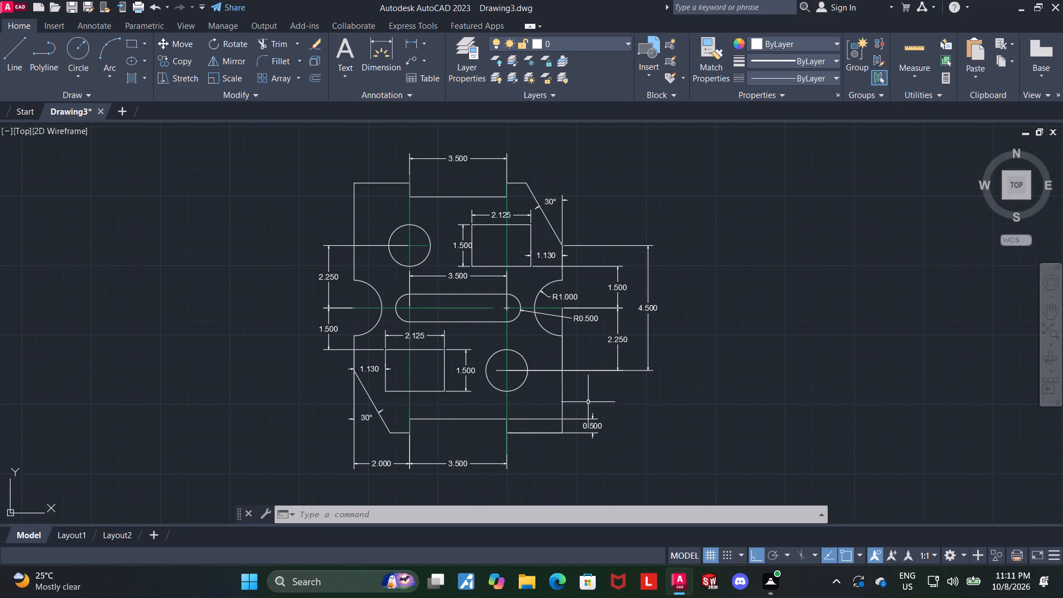
scroll(585, 416, up, 1)
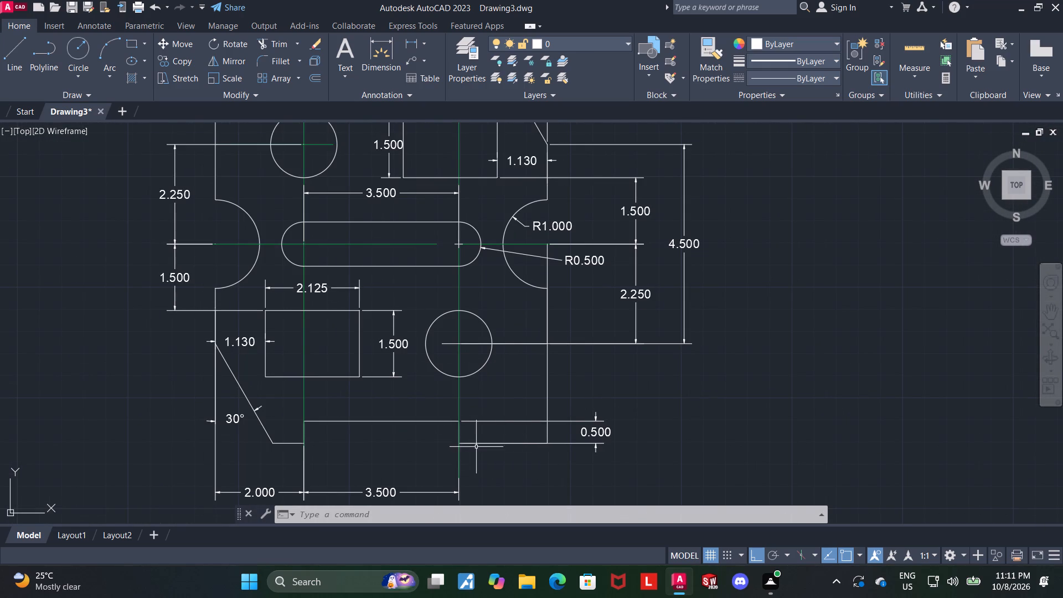
click(607, 430)
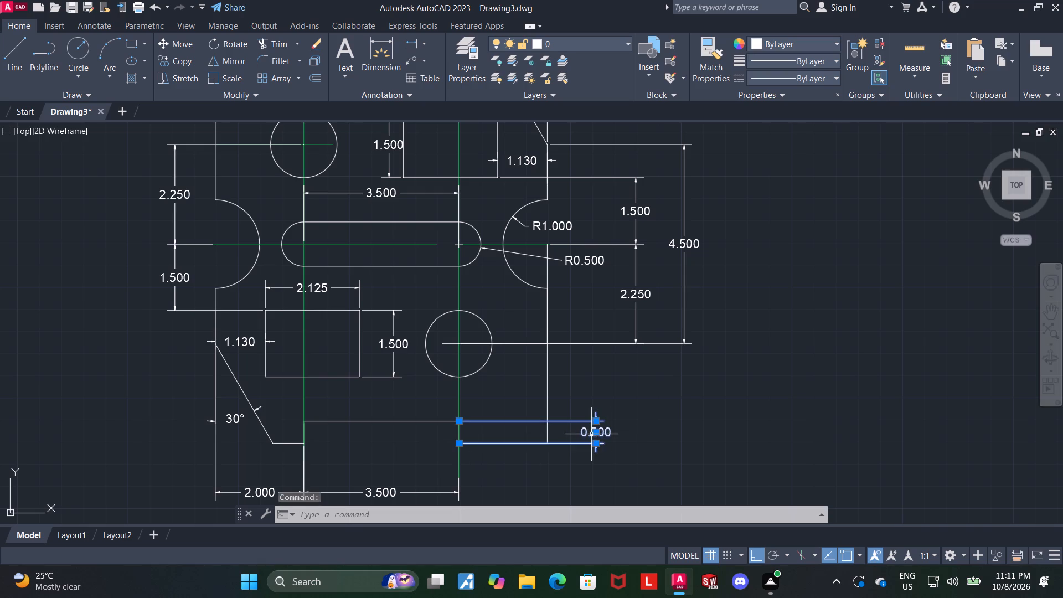
drag(597, 434, 482, 431)
click(482, 431)
key(Escape)
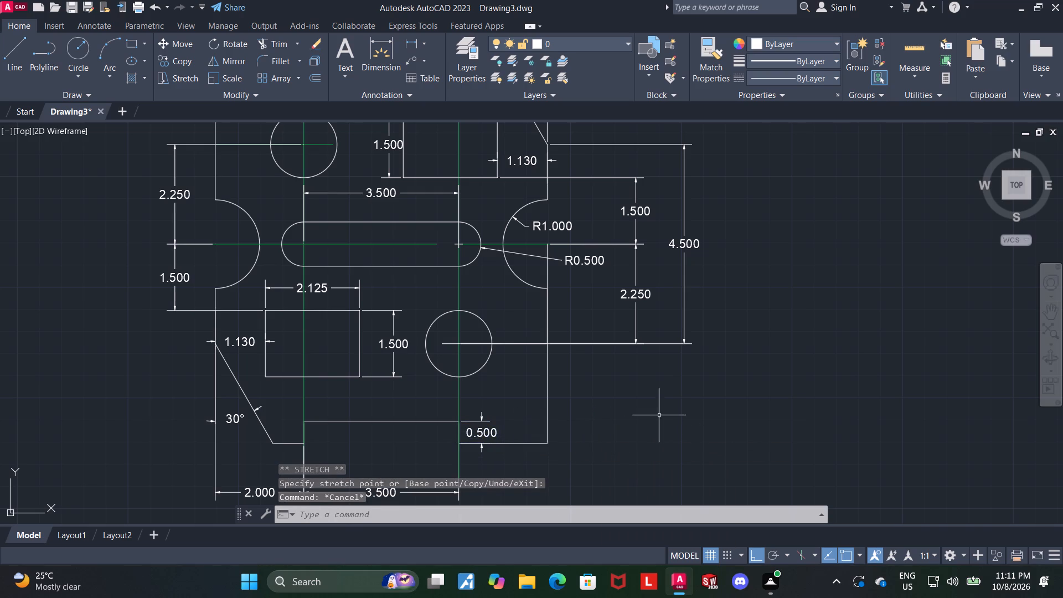
click(488, 432)
click(480, 431)
click(432, 433)
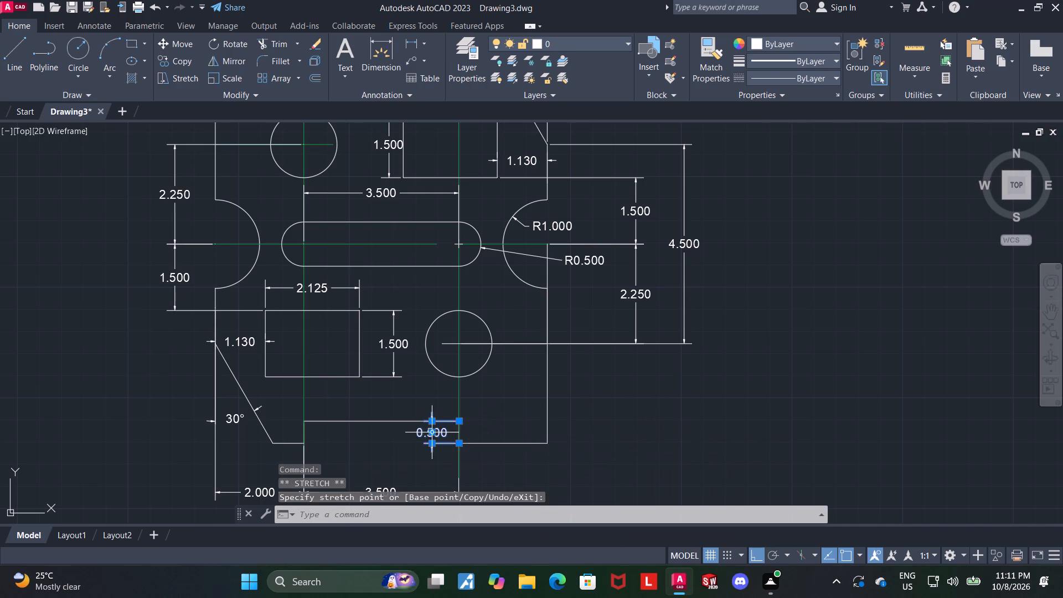
key(Escape)
key(Escape)
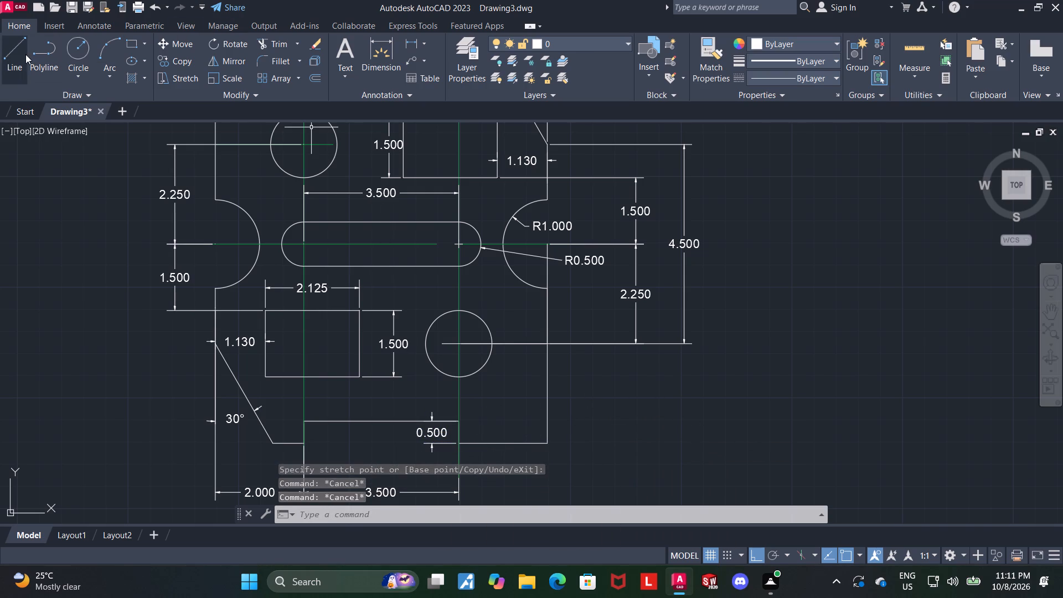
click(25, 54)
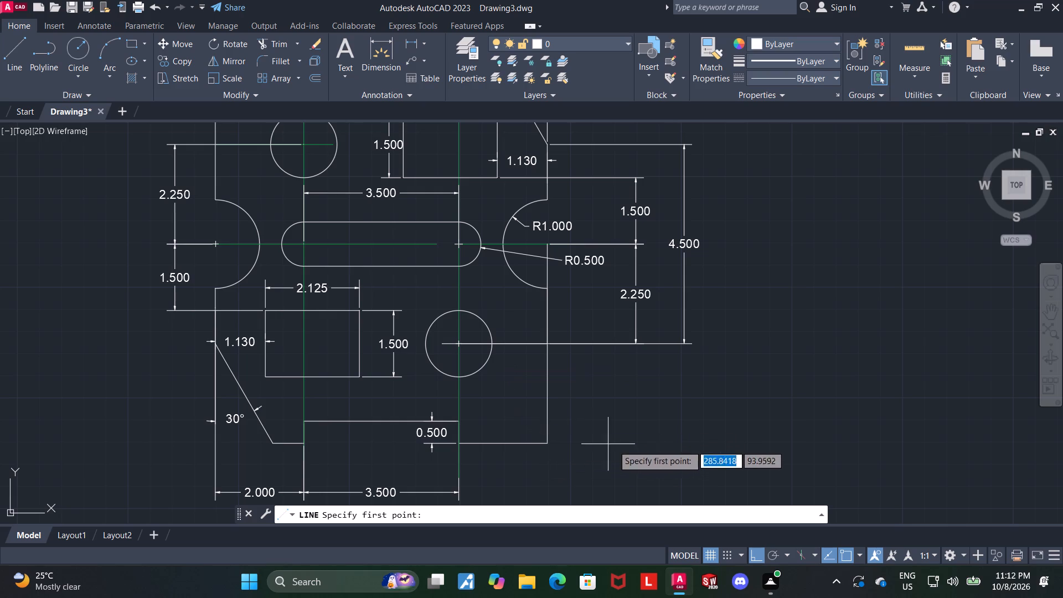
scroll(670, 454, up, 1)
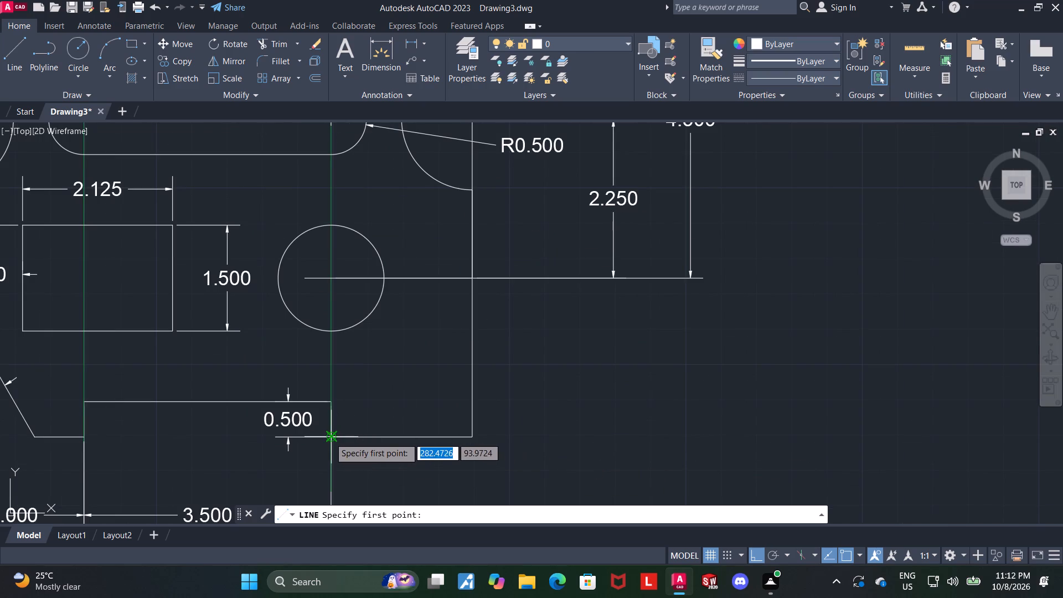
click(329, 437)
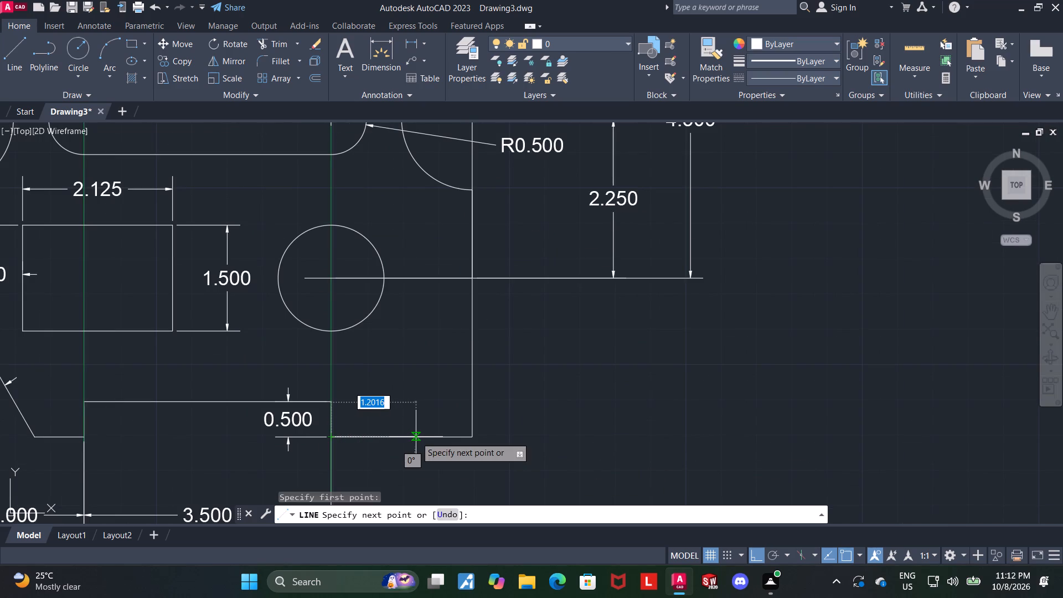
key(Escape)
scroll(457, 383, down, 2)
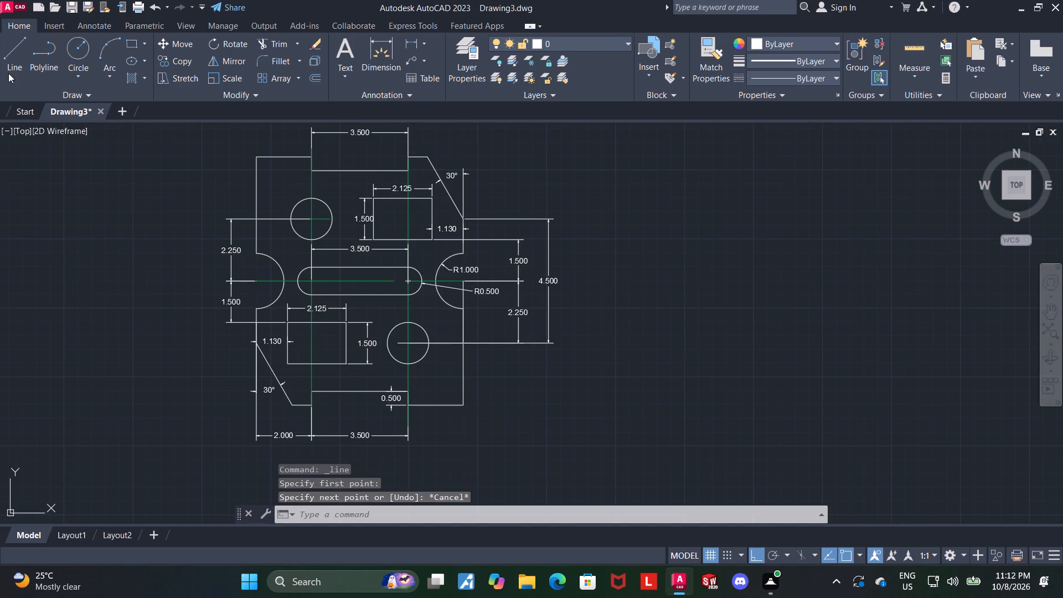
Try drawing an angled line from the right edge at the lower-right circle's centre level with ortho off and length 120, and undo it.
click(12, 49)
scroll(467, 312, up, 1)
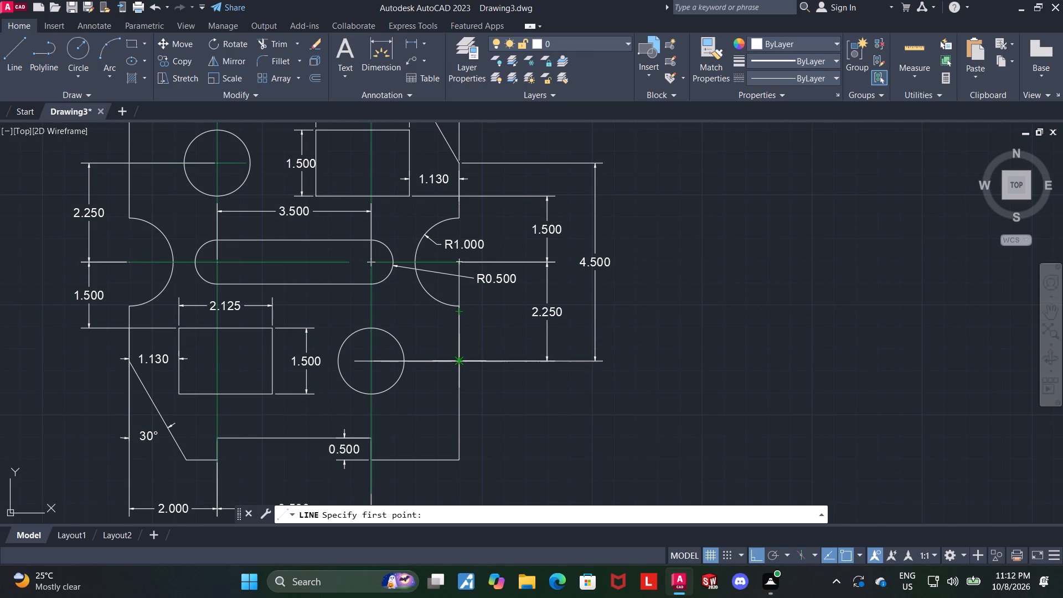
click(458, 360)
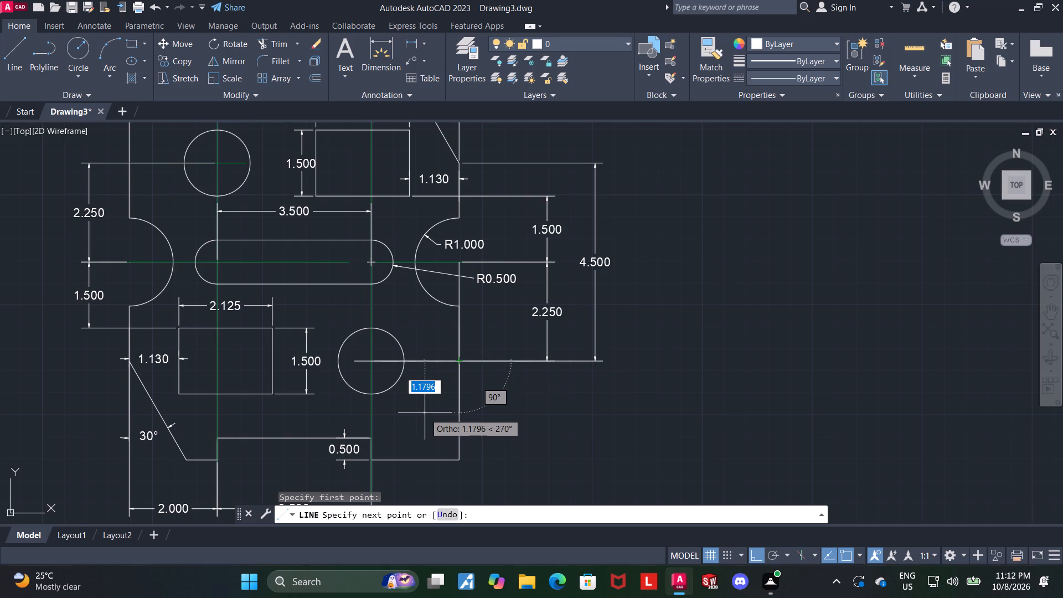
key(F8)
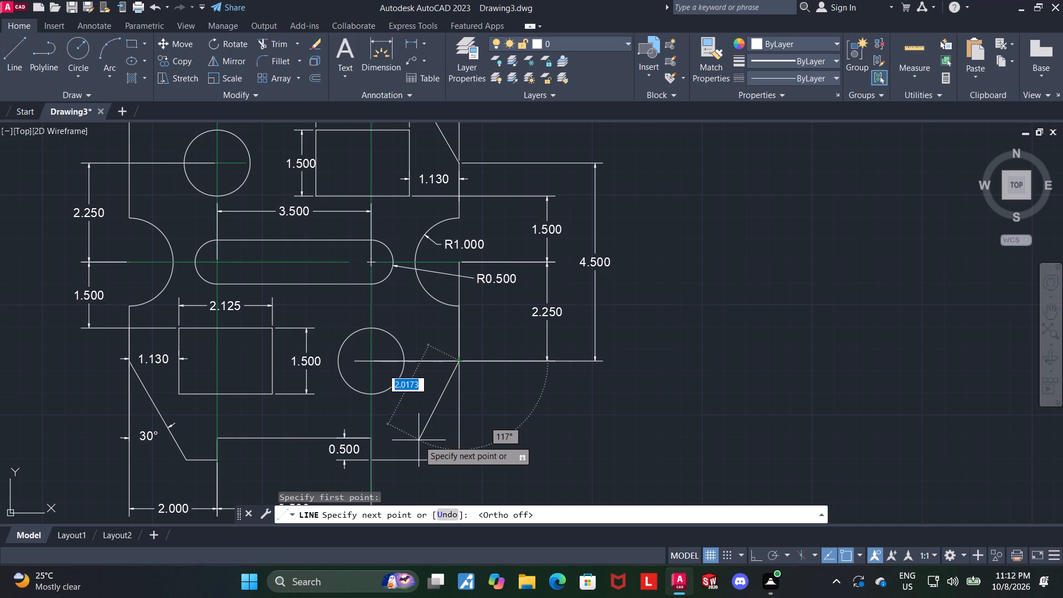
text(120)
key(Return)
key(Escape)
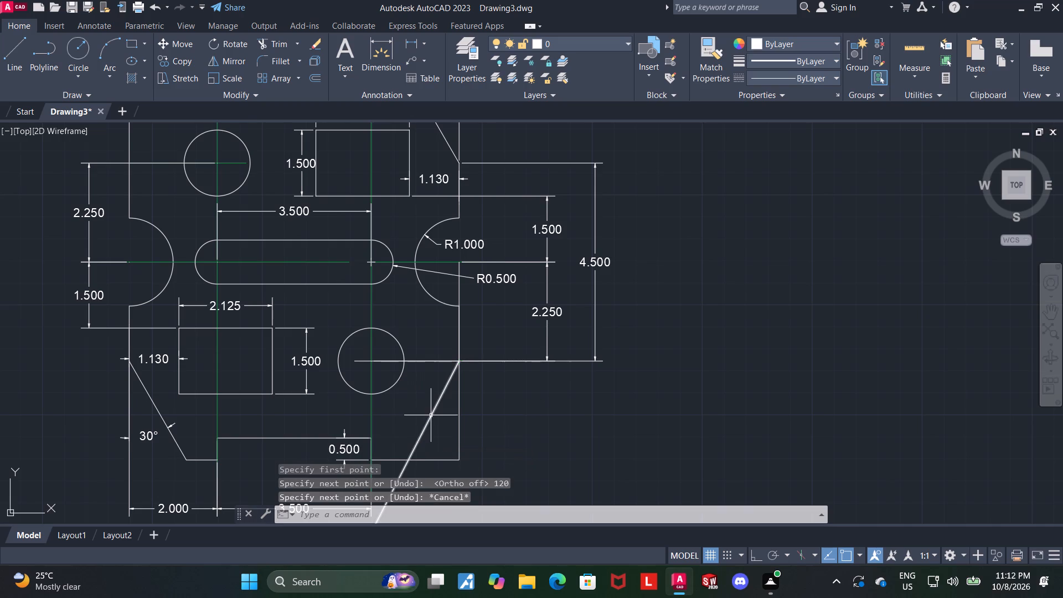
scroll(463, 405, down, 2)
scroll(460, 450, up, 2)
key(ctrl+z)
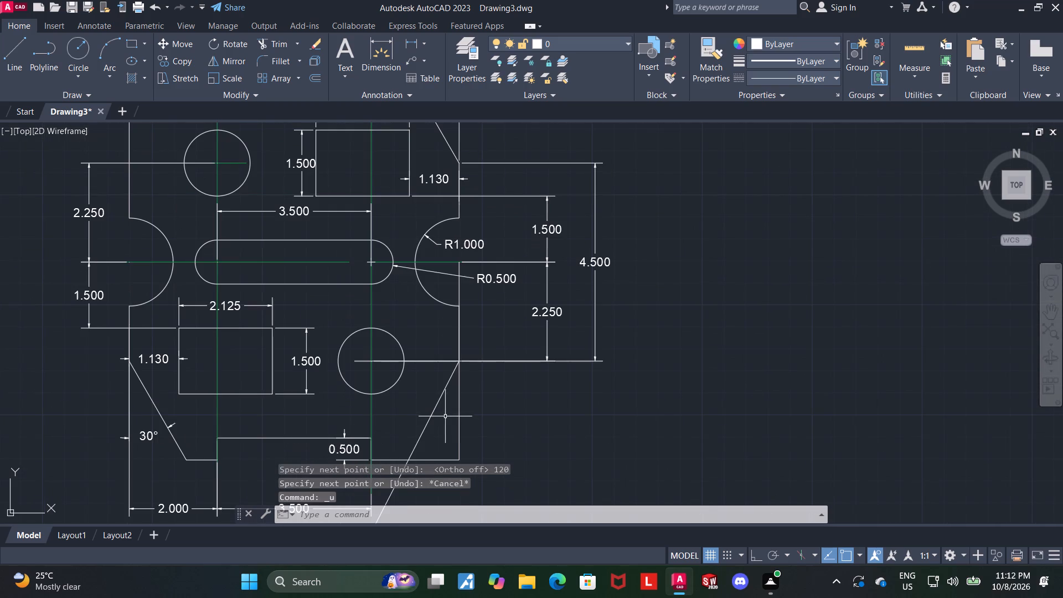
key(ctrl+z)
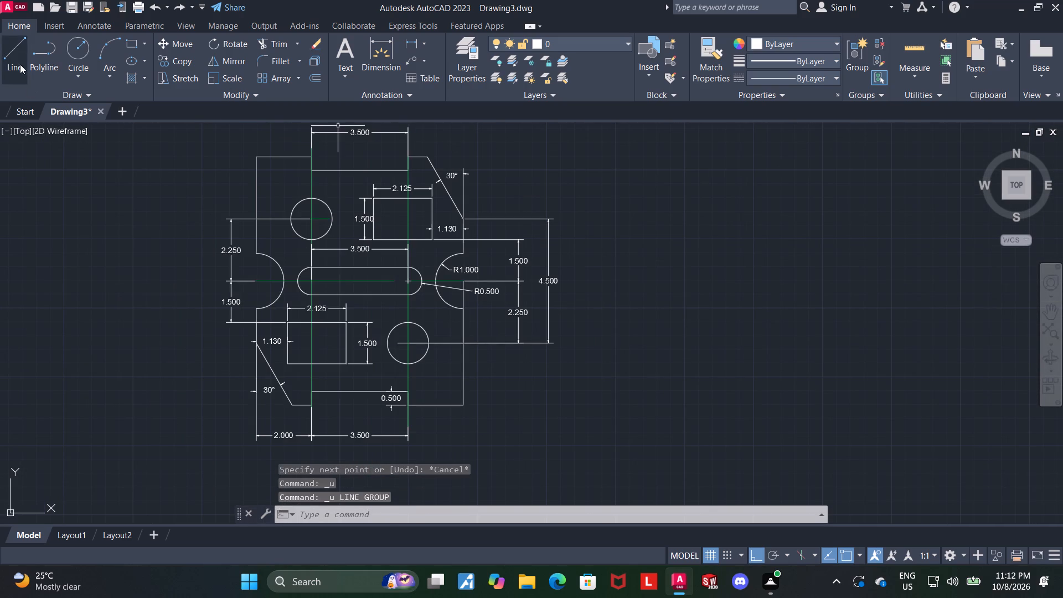
With ortho off, draw a line about 3.37 long at 120° from the right edge at the lower-right circle's centre level, down past the bottom edge.
click(16, 49)
click(461, 341)
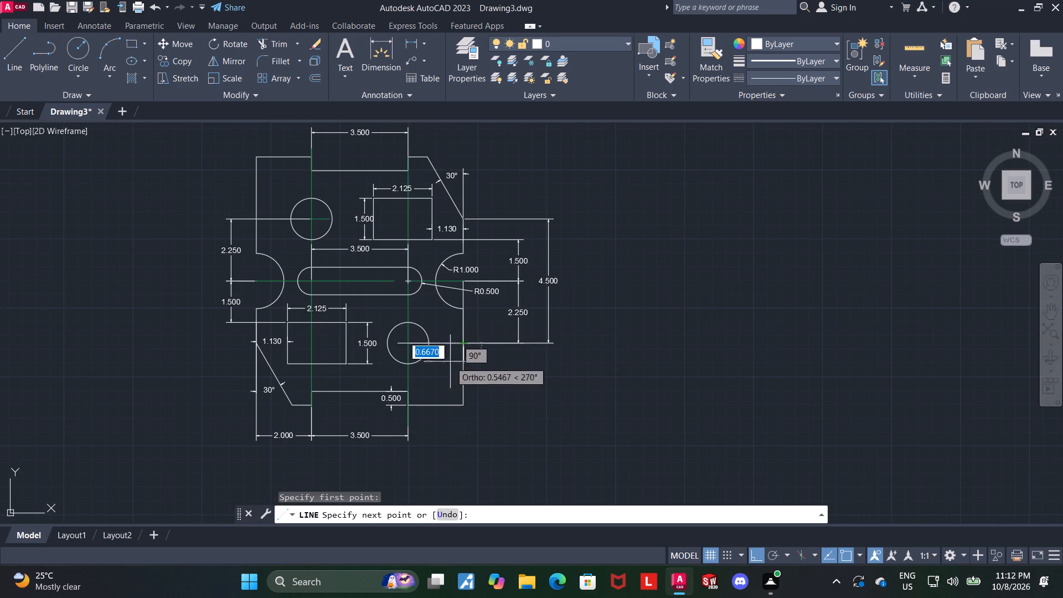
key(F8)
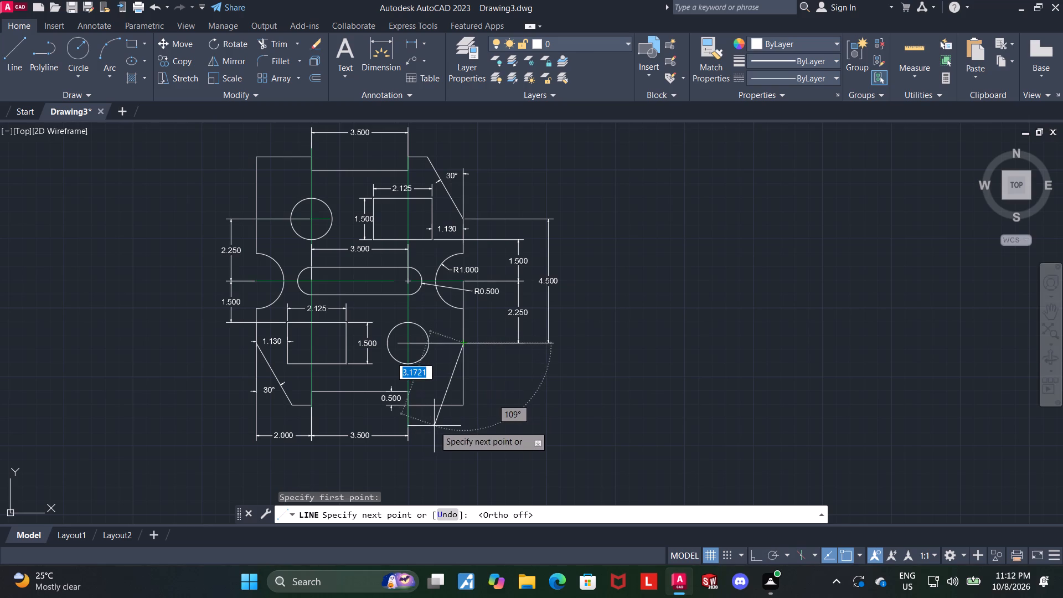
key(1)
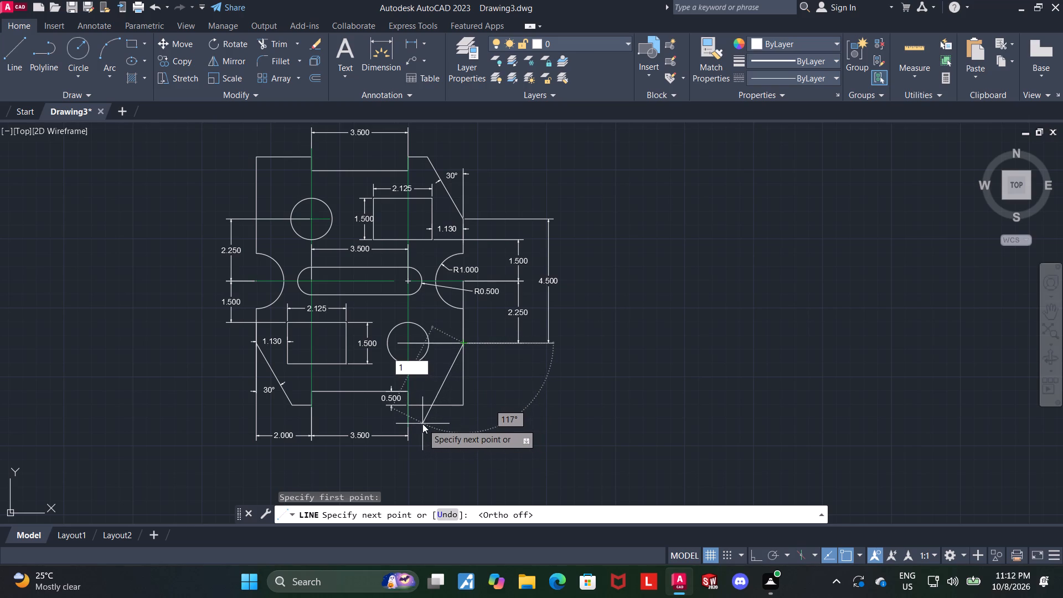
key(BackSpace)
key(Escape)
key(Tab)
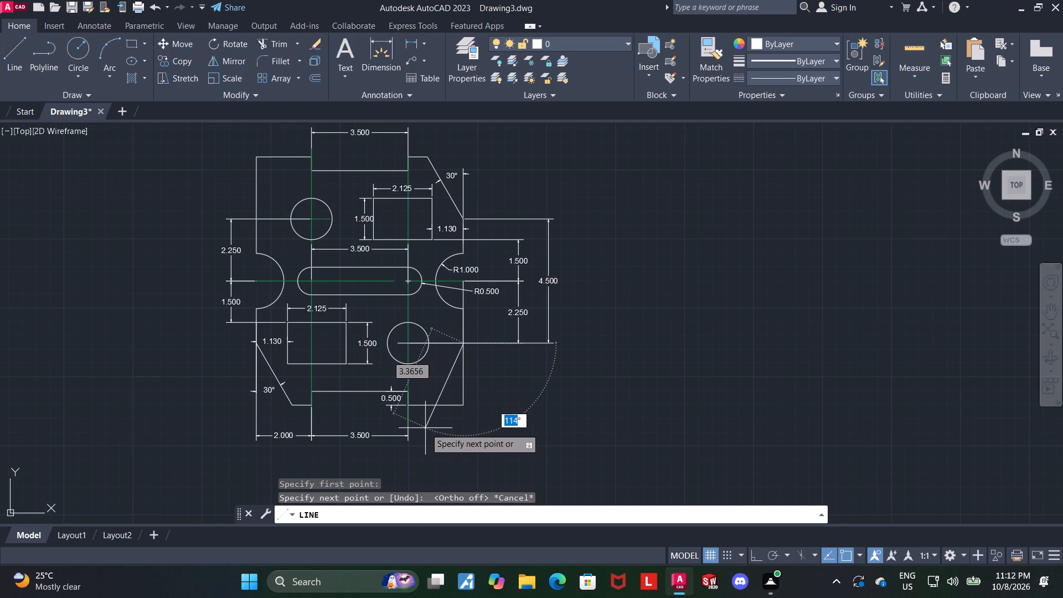
text(120)
key(Return)
key(Escape)
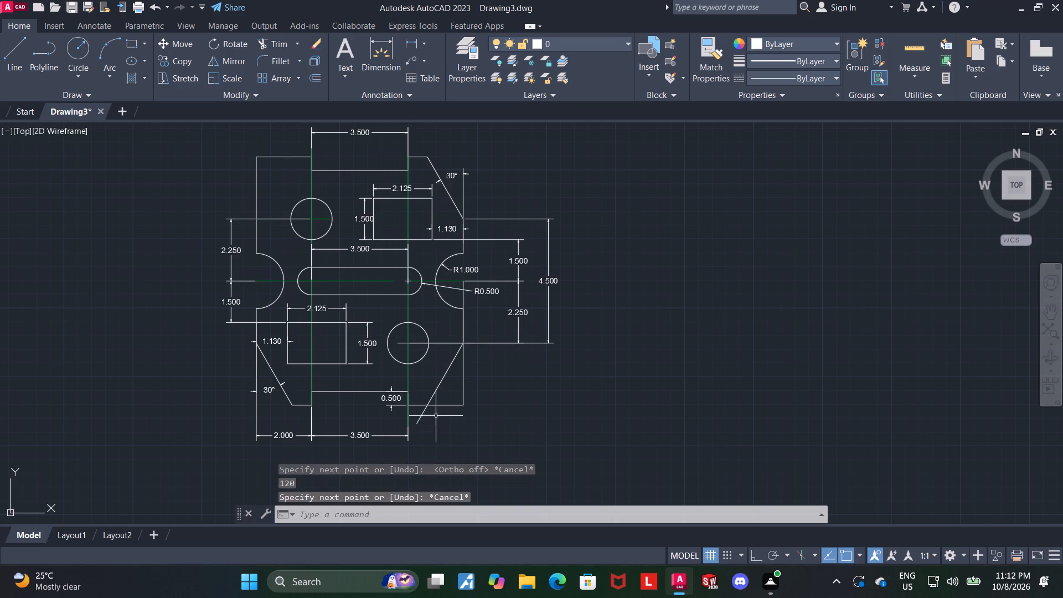
Trim the lower-right angled line's overshoot below the bottom edge and the bottom-edge segment beyond the cut.
scroll(450, 411, up, 1)
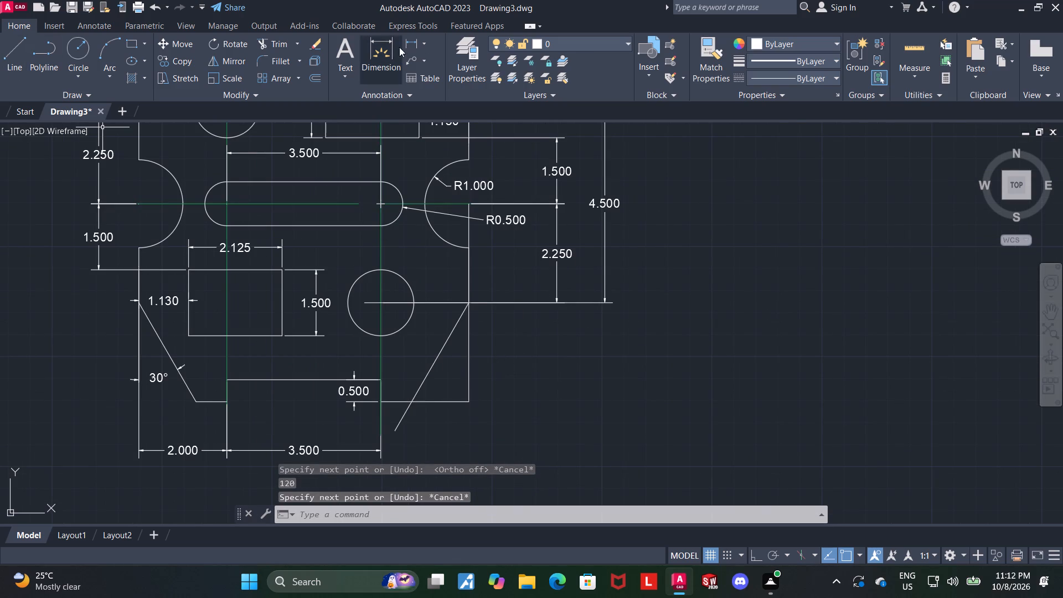
click(279, 43)
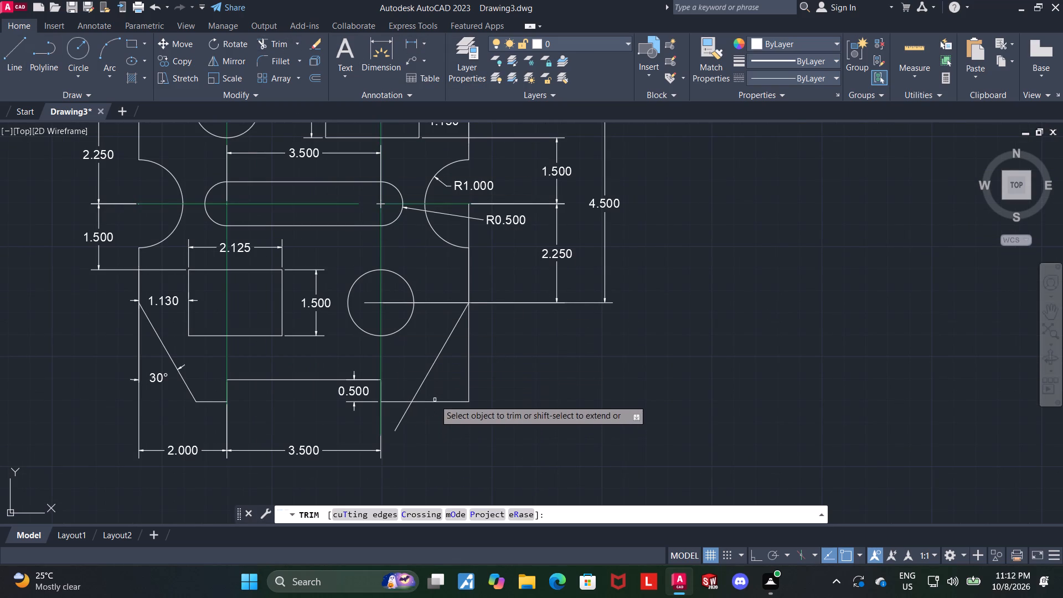
click(398, 421)
click(445, 401)
key(Escape)
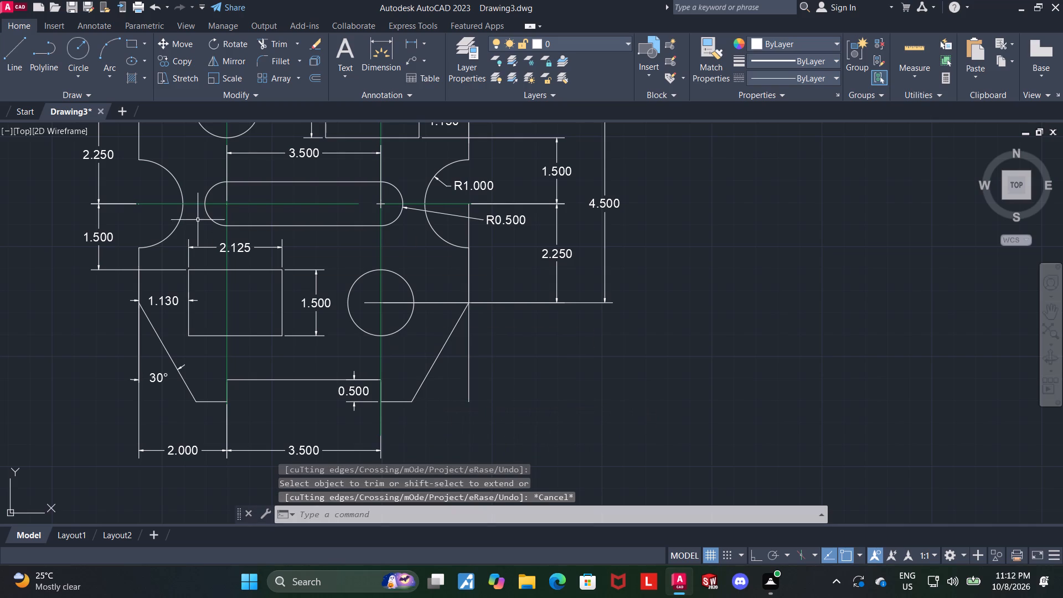
Add an angular dimension between the lower-right corner cut and the vertical right edge line, with its text between them.
click(384, 51)
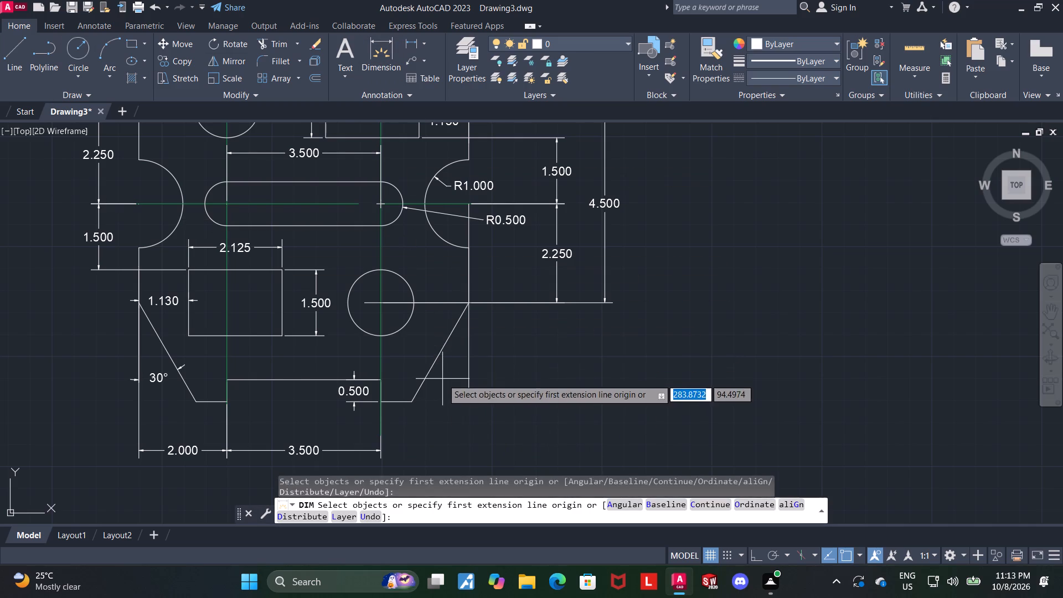
scroll(441, 378, up, 1)
click(424, 354)
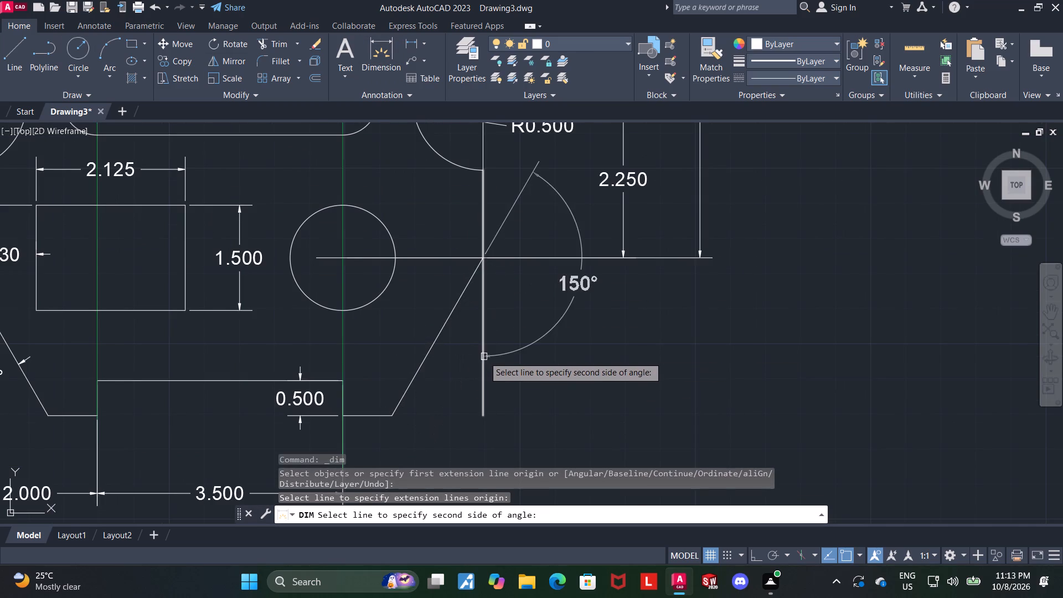
click(481, 358)
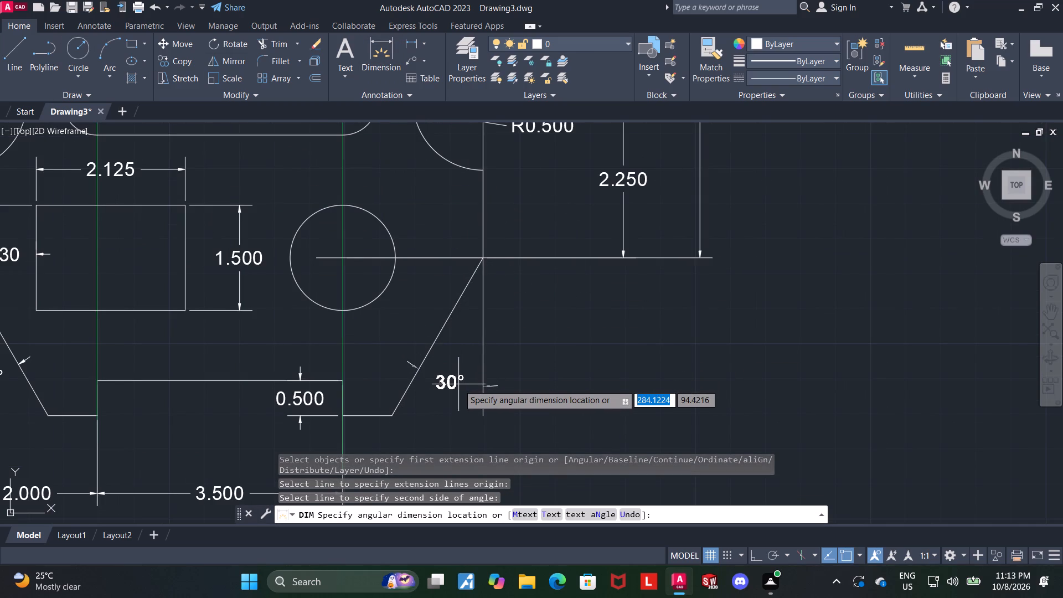
click(458, 384)
key(Escape)
key(Escape)
Draw a line about 2.84 long at 60° from the left edge at the upper-left circle's centre level, up past the top edge.
scroll(512, 375, down, 2)
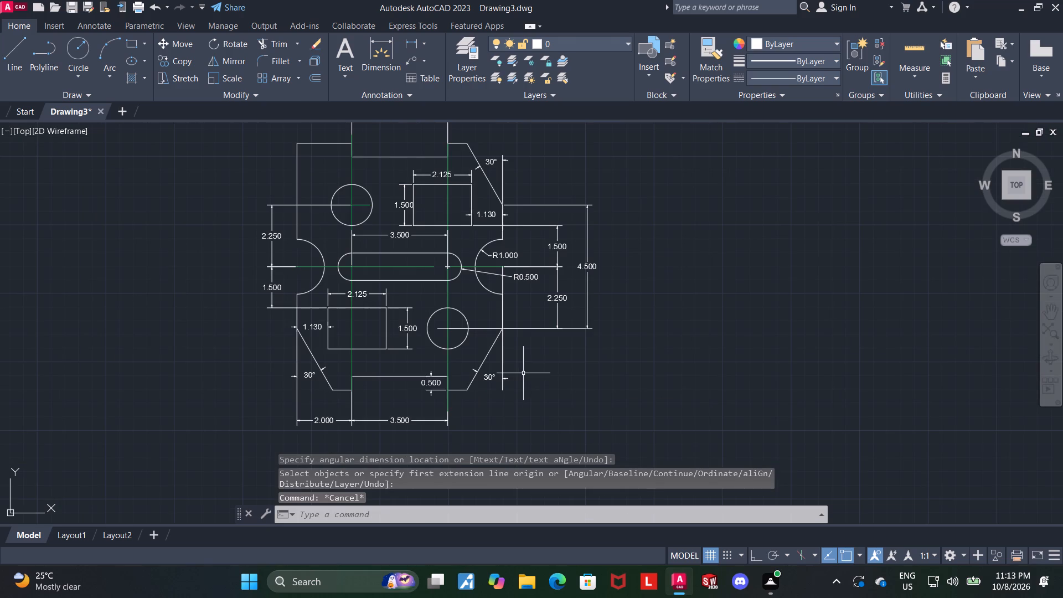
scroll(523, 373, up, 1)
scroll(523, 373, down, 2)
scroll(530, 429, up, 1)
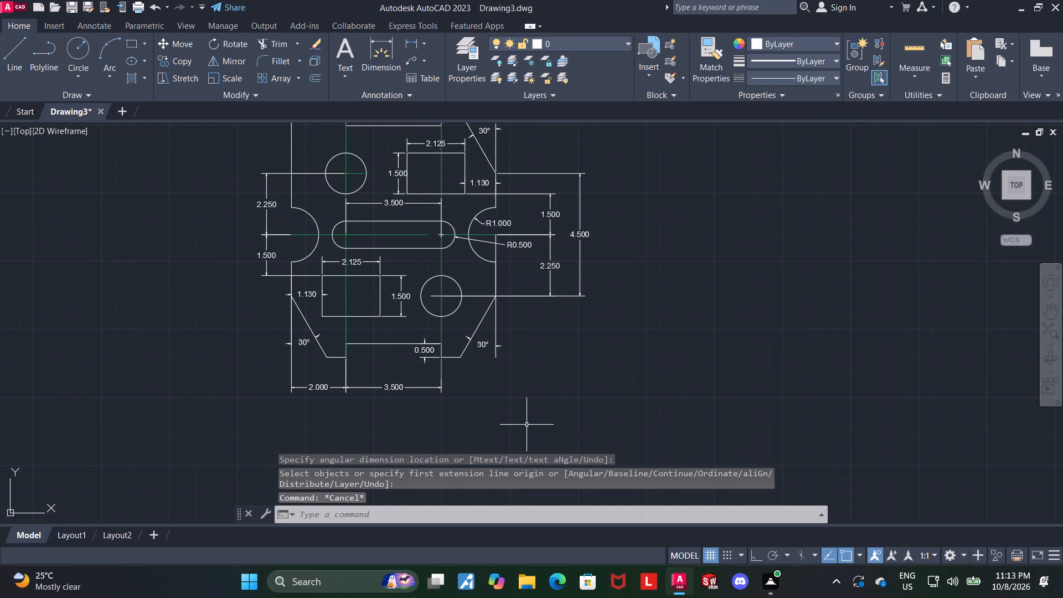
scroll(524, 419, up, 1)
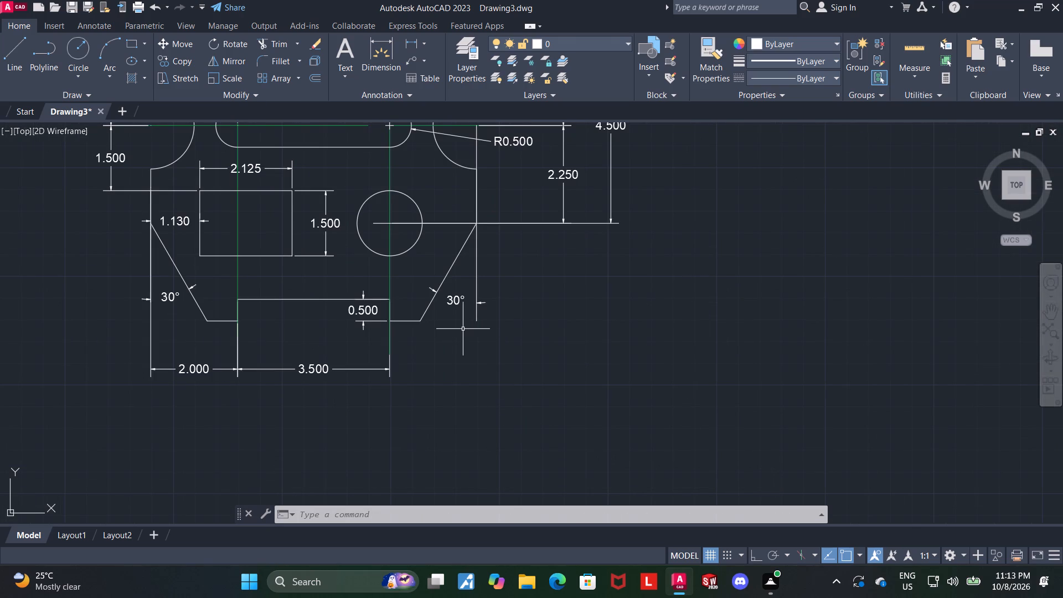
scroll(463, 329, down, 1)
middle_drag(505, 271, 517, 325)
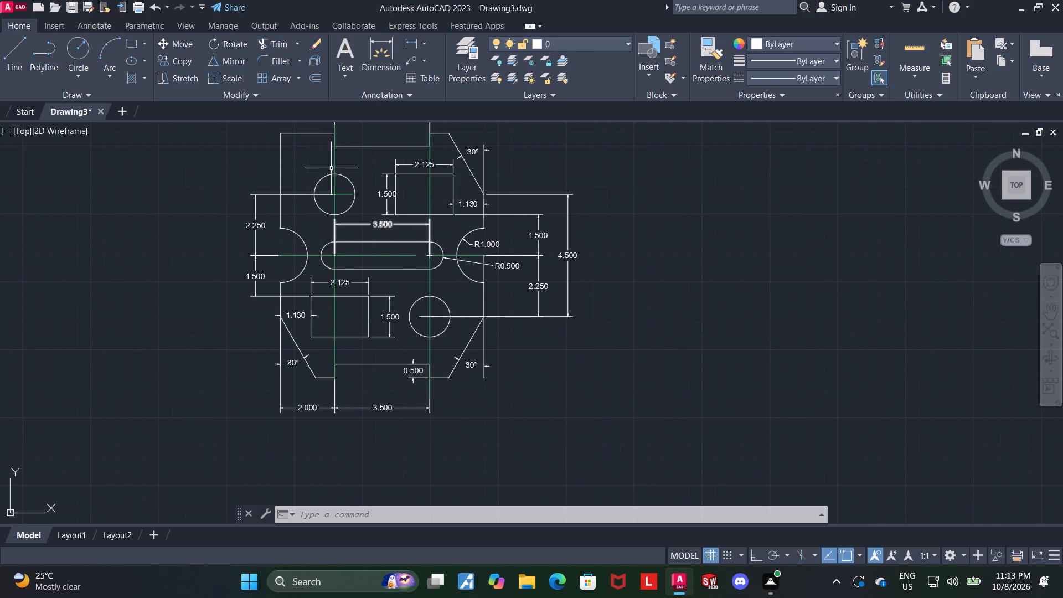
middle_drag(339, 192, 353, 251)
scroll(339, 200, up, 2)
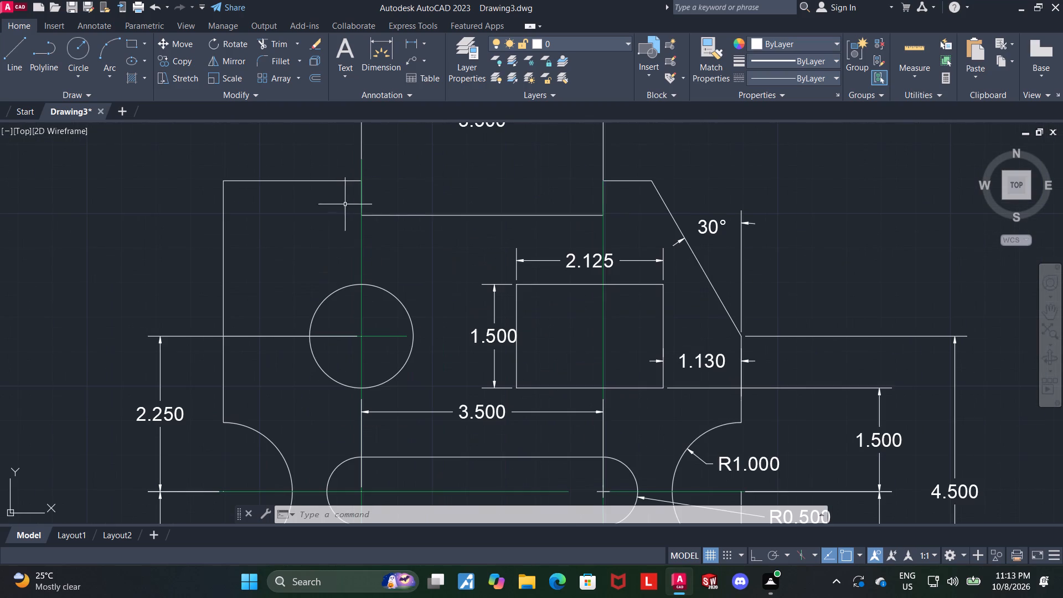
click(20, 42)
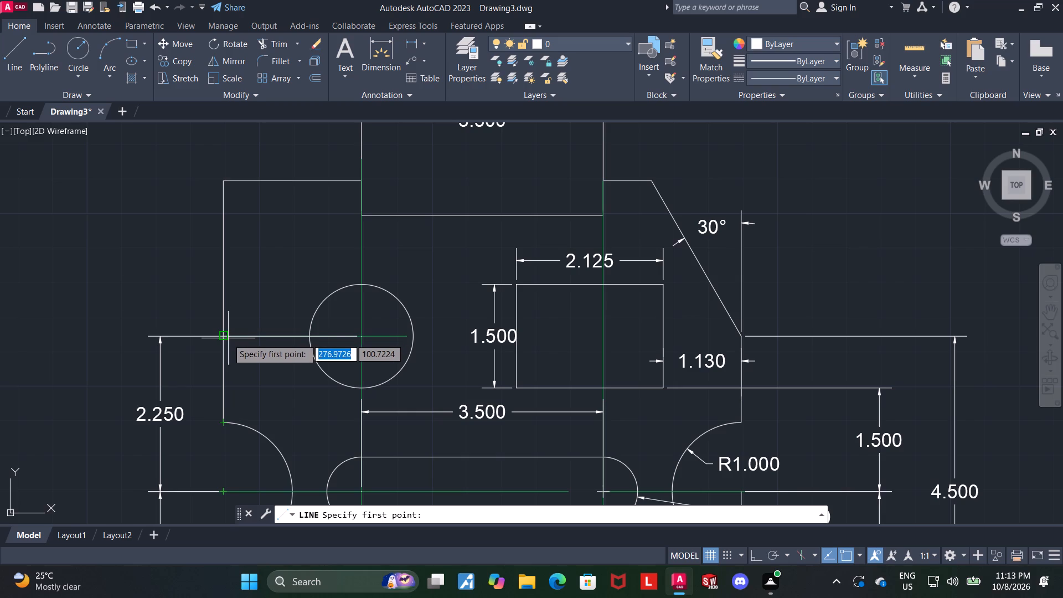
click(223, 338)
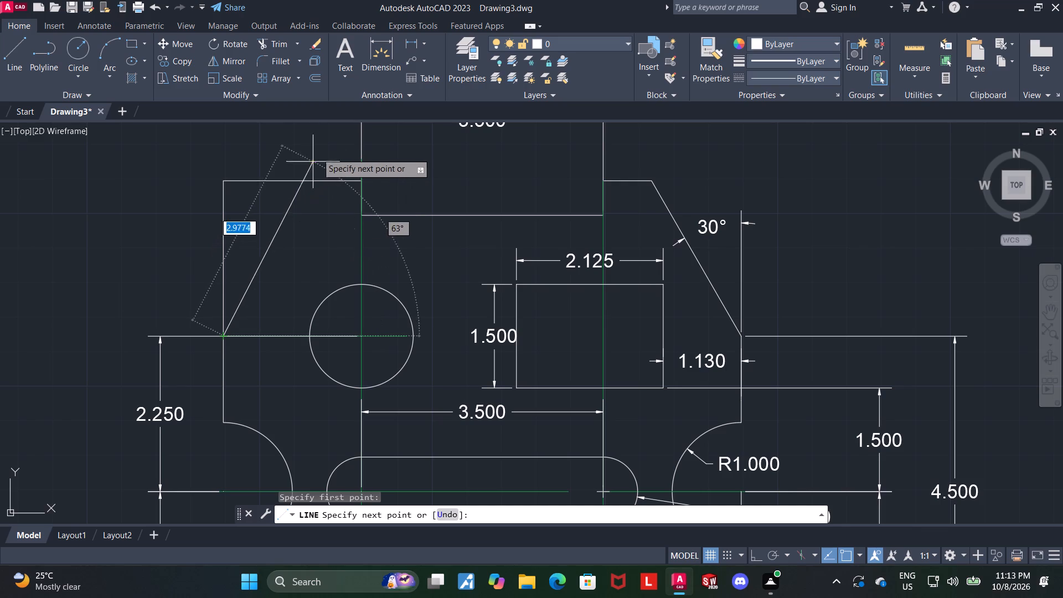
key(Tab)
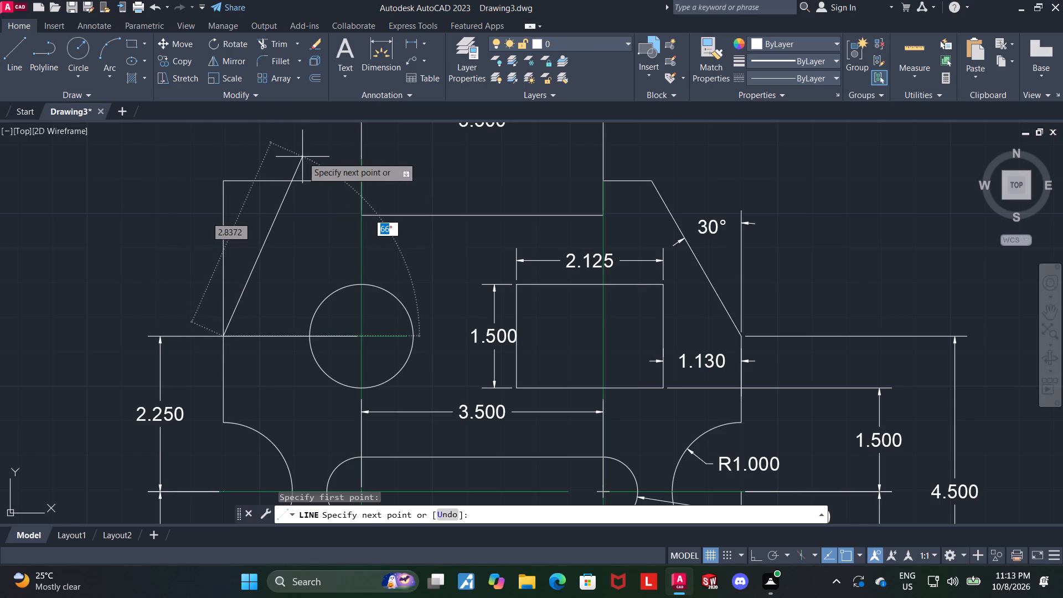
text(60)
key(Return)
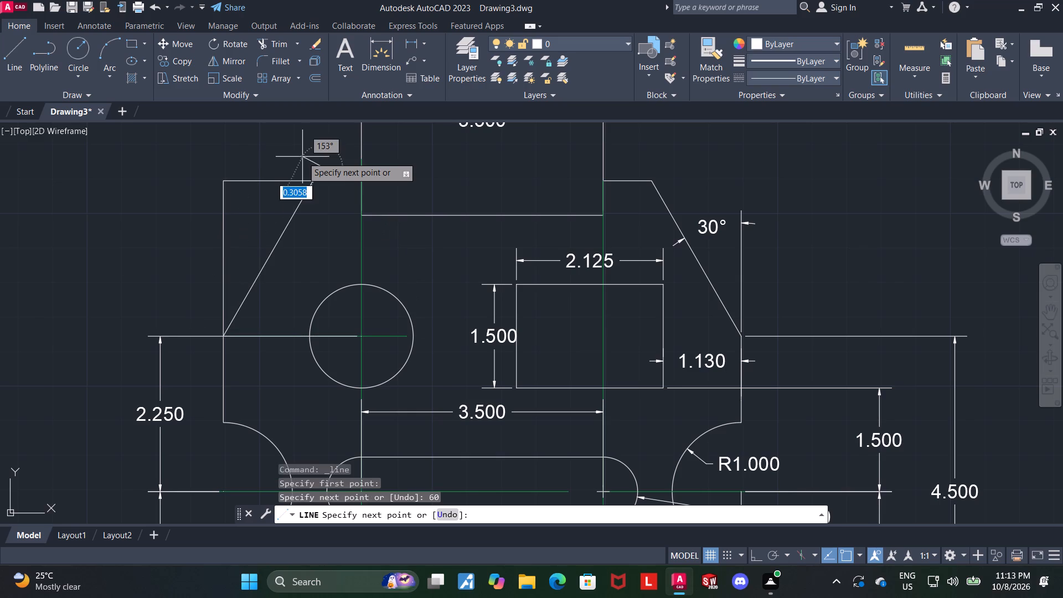
key(Escape)
key(Escape)
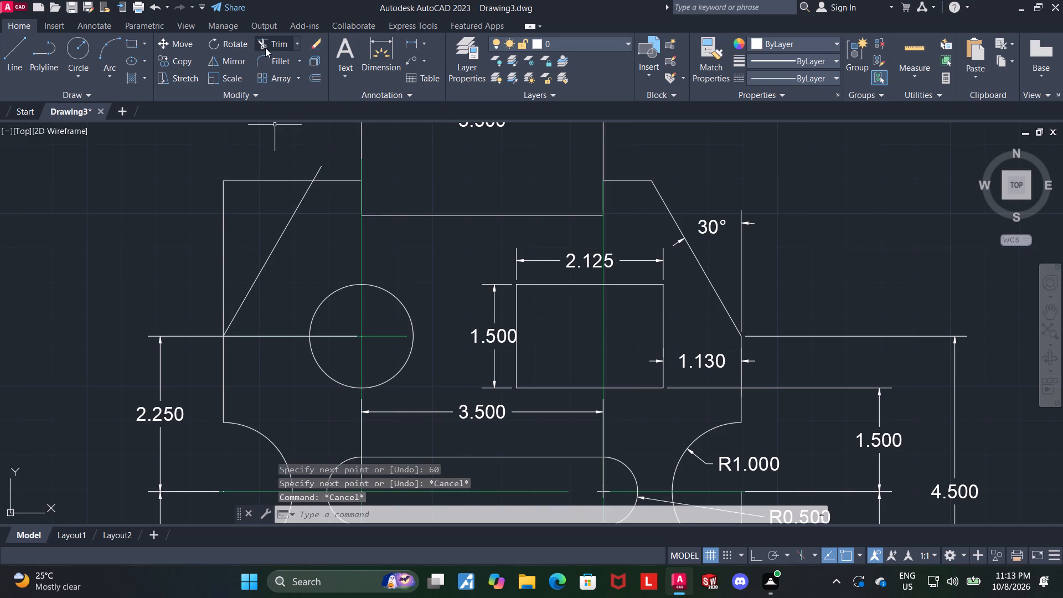
Trim the top-edge segment outside the upper-left angled line and that line's overshoot above the top edge.
click(265, 48)
drag(274, 151, 268, 182)
click(318, 171)
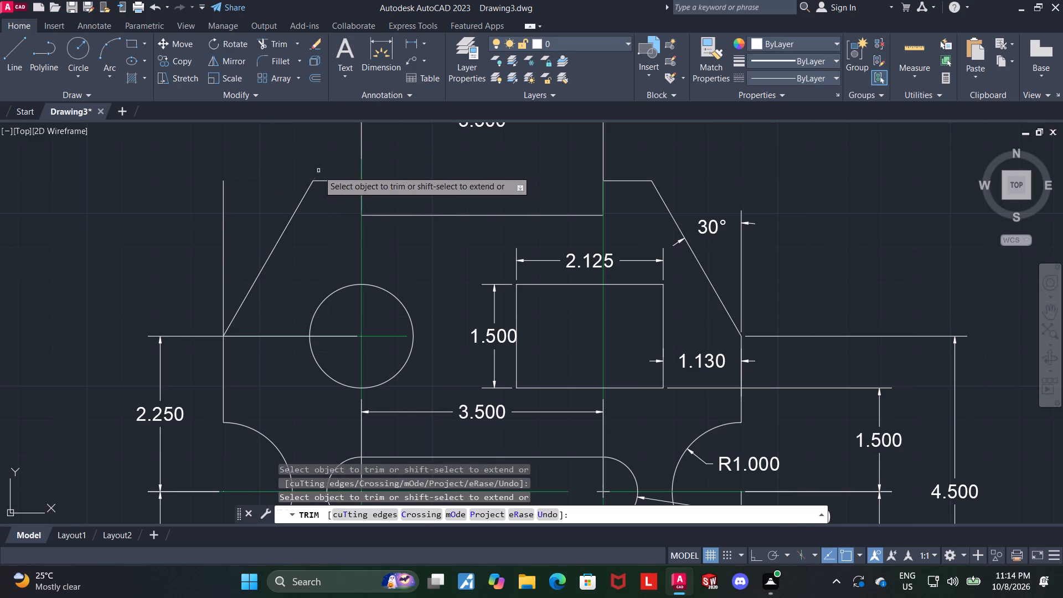
key(Escape)
key(Escape)
Add an angular dimension between the upper-left corner cut and the vertical left edge line.
click(373, 58)
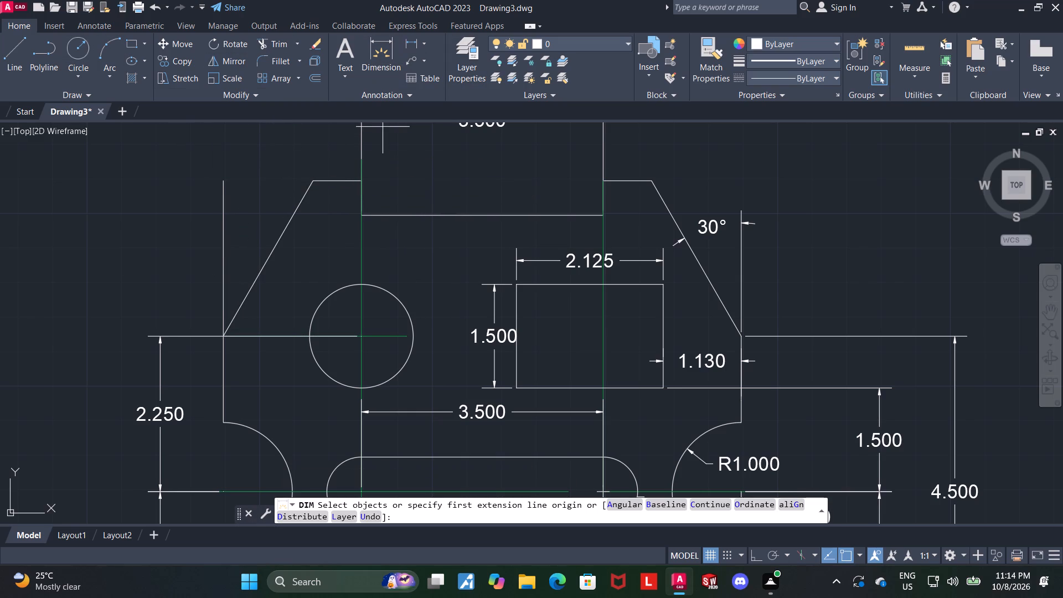
scroll(385, 142, up, 1)
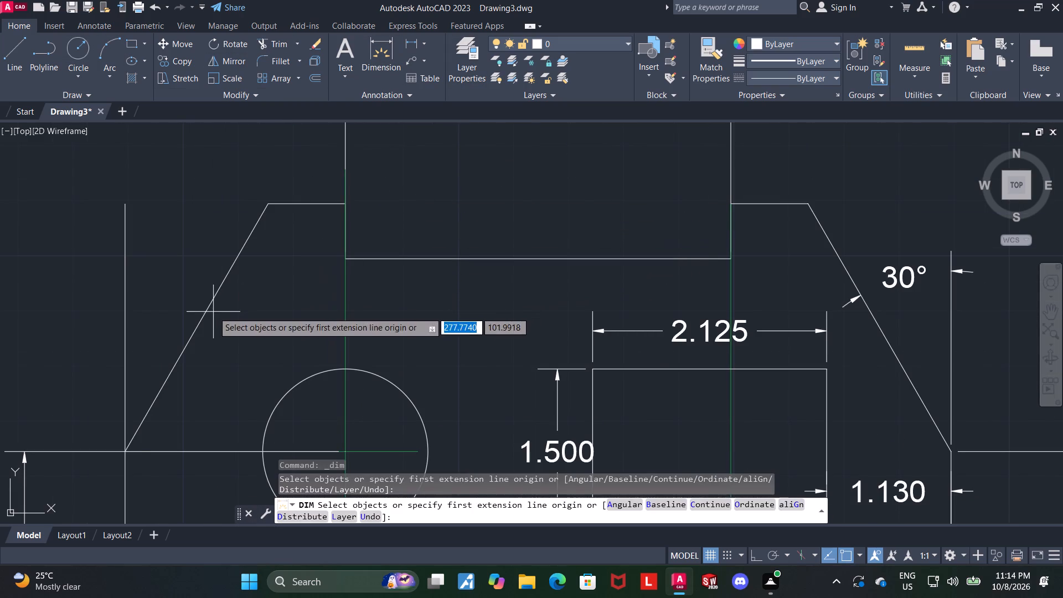
click(211, 311)
click(127, 295)
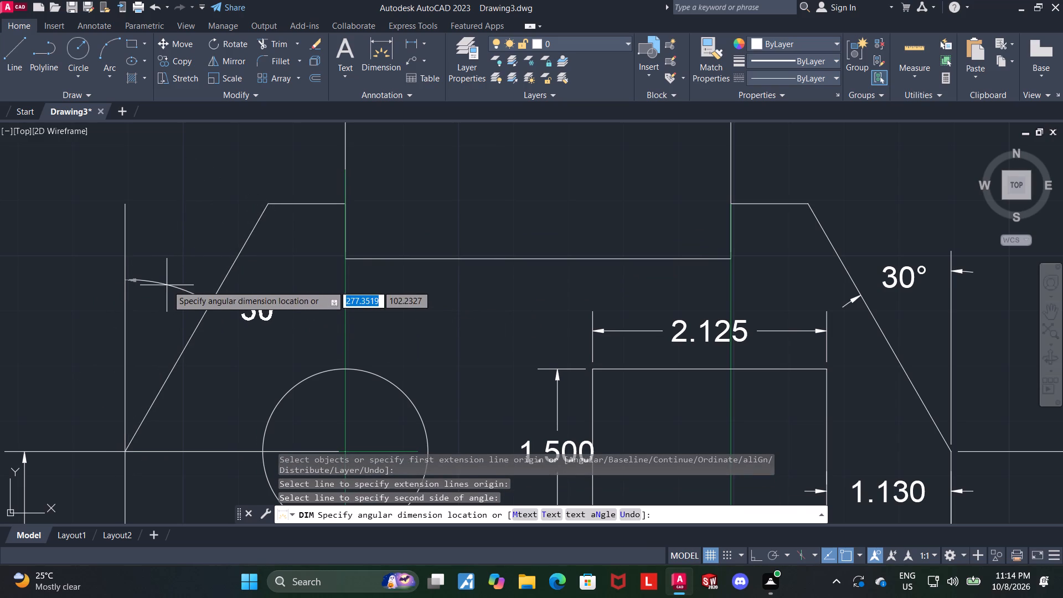
click(168, 282)
click(261, 307)
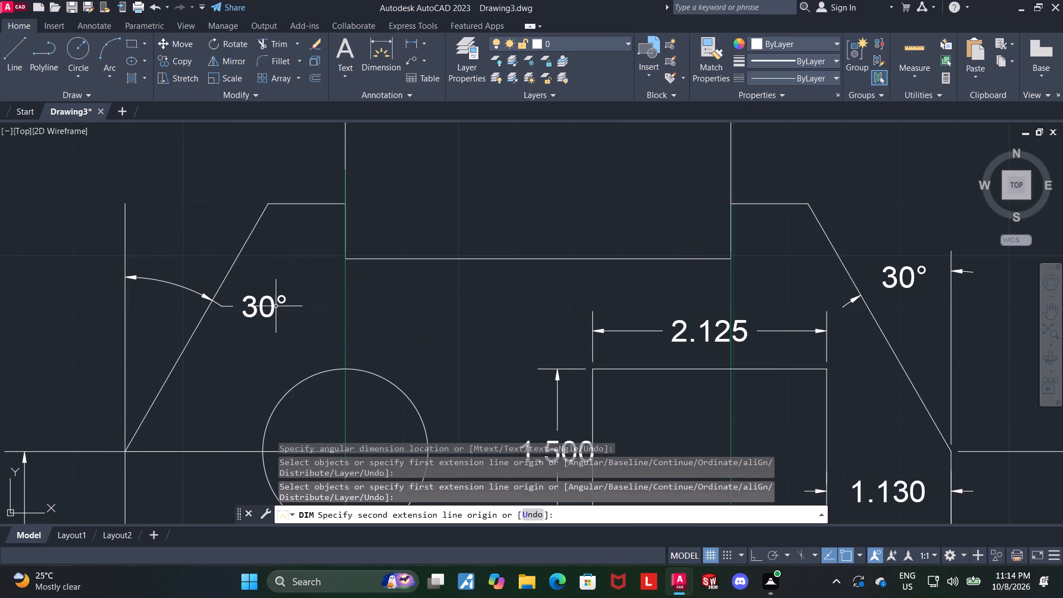
key(Escape)
key(Escape)
Move the upper-left 30° dimension text between the vertical left edge line and the angled cut.
click(260, 306)
click(266, 306)
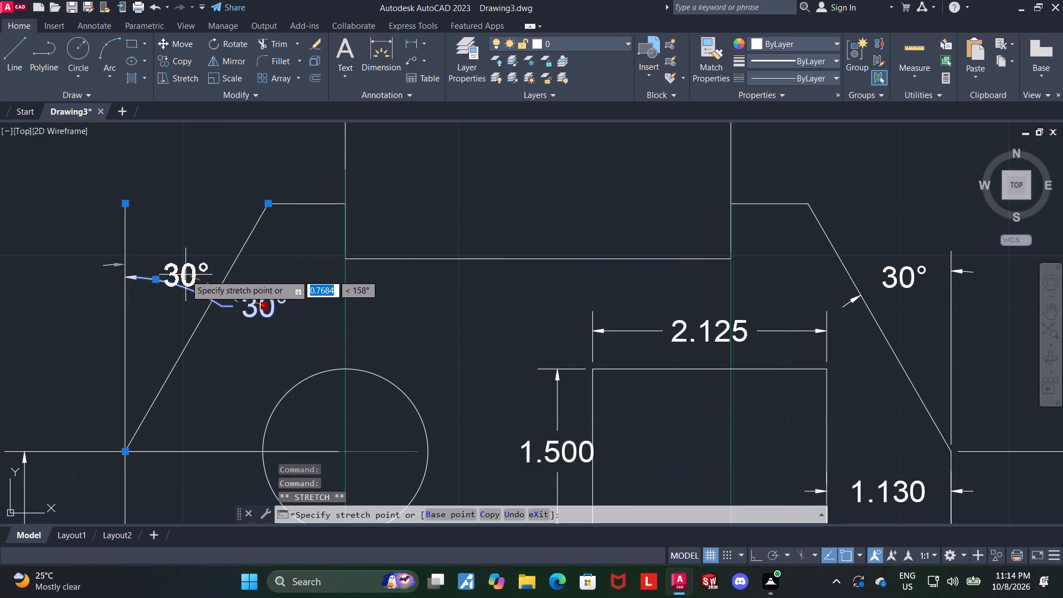
click(175, 265)
key(Escape)
Look over the whole dimensioned plate to check which dimensions are still missing.
scroll(210, 286, down, 2)
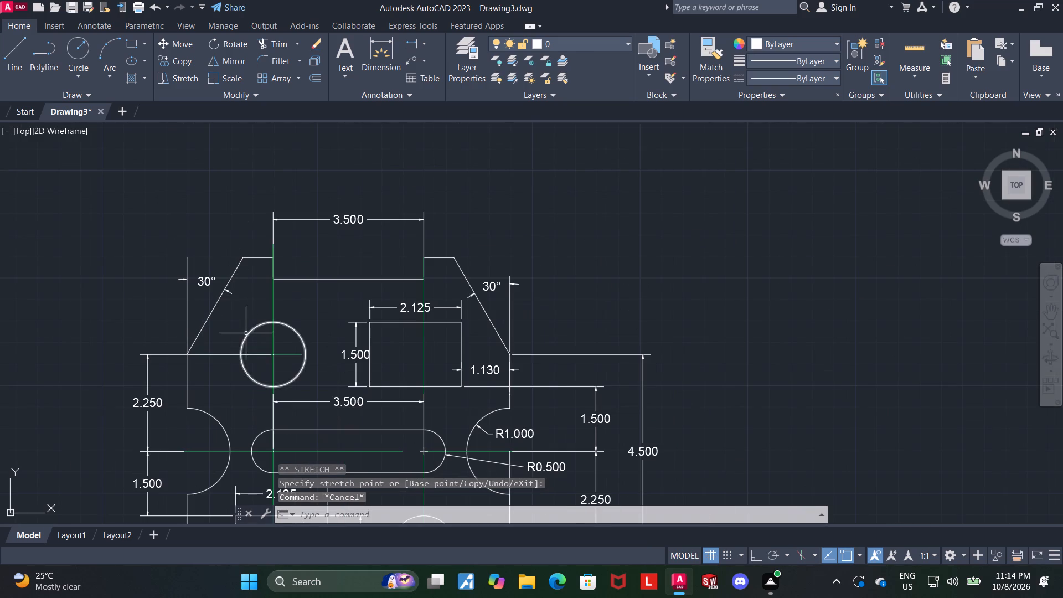
scroll(298, 337, down, 3)
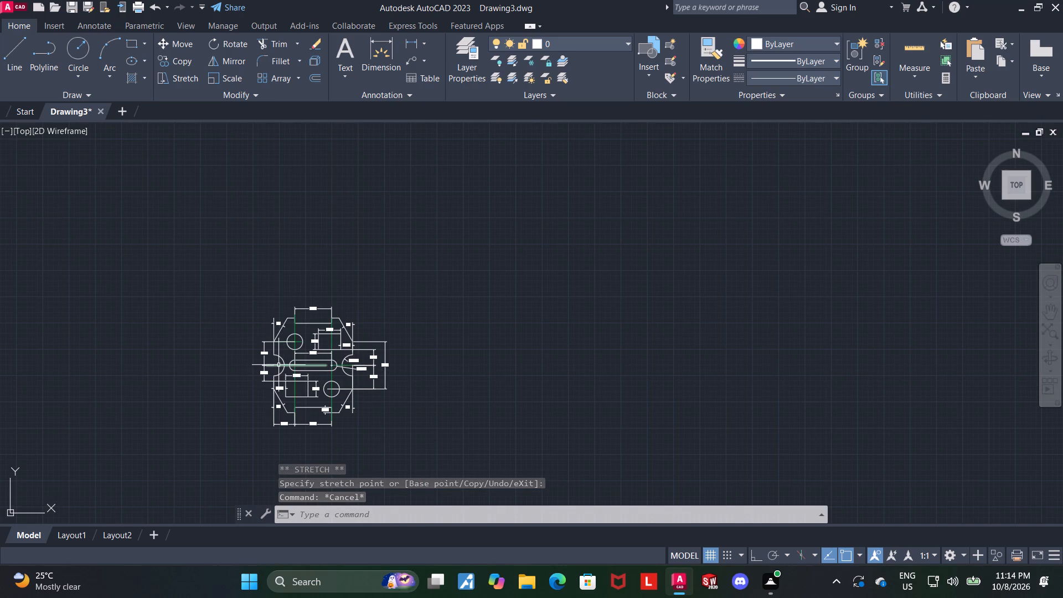
scroll(258, 355, up, 2)
scroll(363, 308, down, 1)
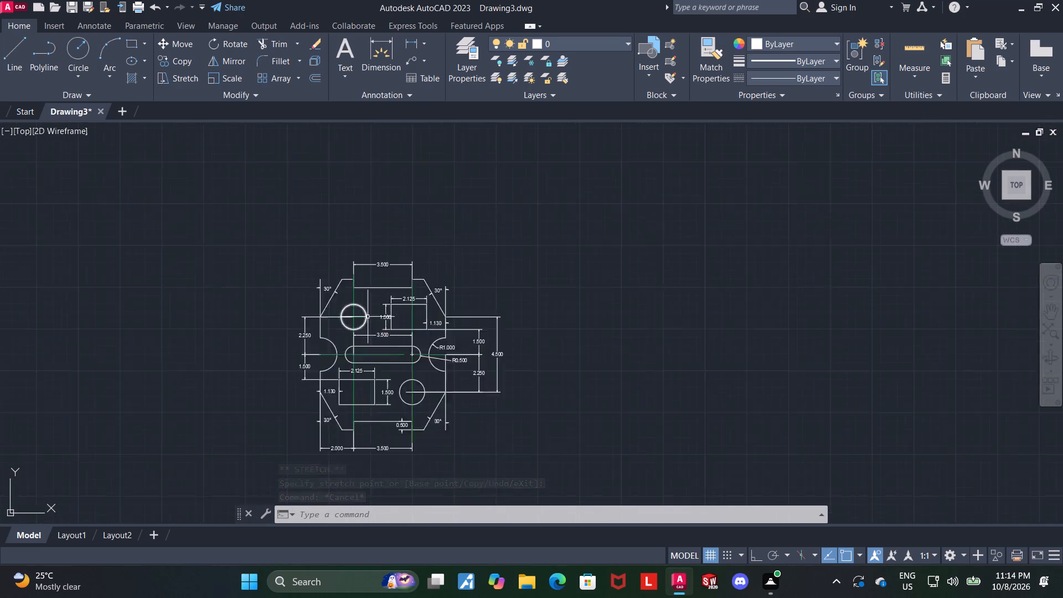
scroll(369, 318, down, 1)
scroll(398, 400, up, 3)
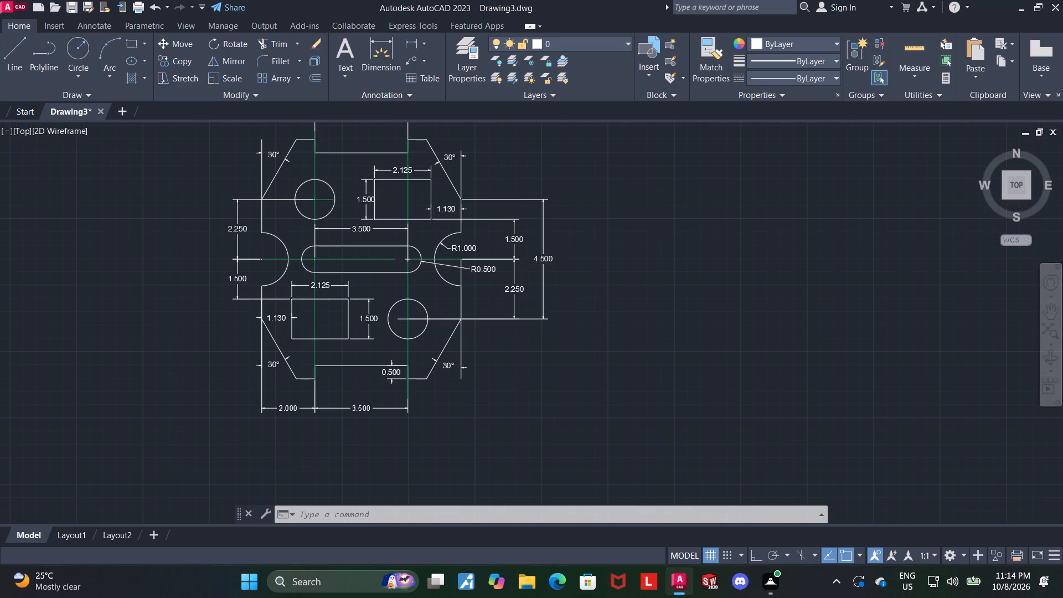
scroll(389, 275, down, 3)
scroll(399, 192, up, 2)
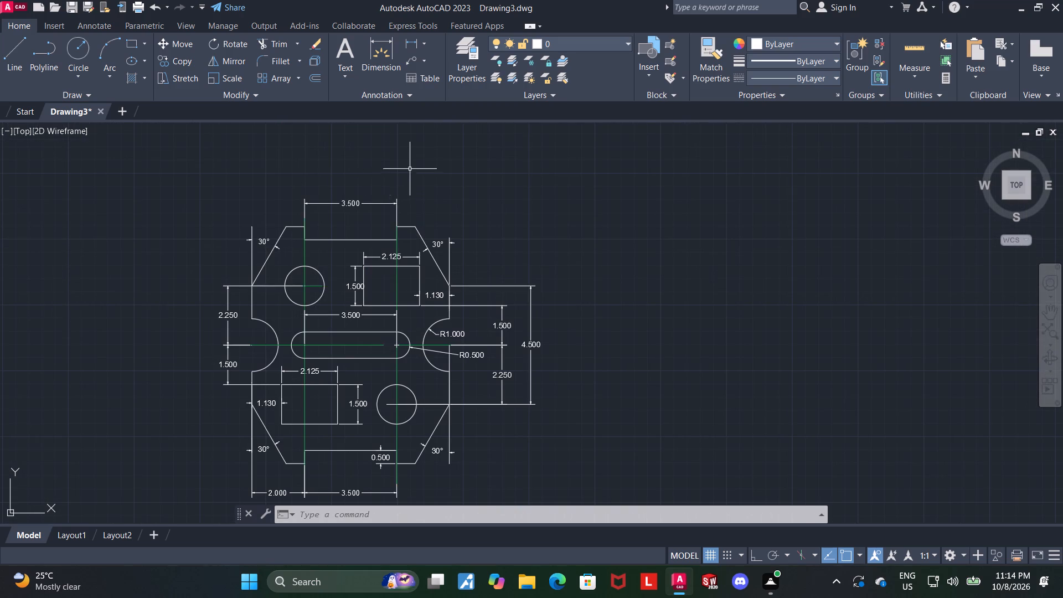
Dimension the plate's overall width between the outer ends of the two upper corner cuts, placed above the 3.500 top dimension.
key(Escape)
click(373, 50)
scroll(319, 274, up, 1)
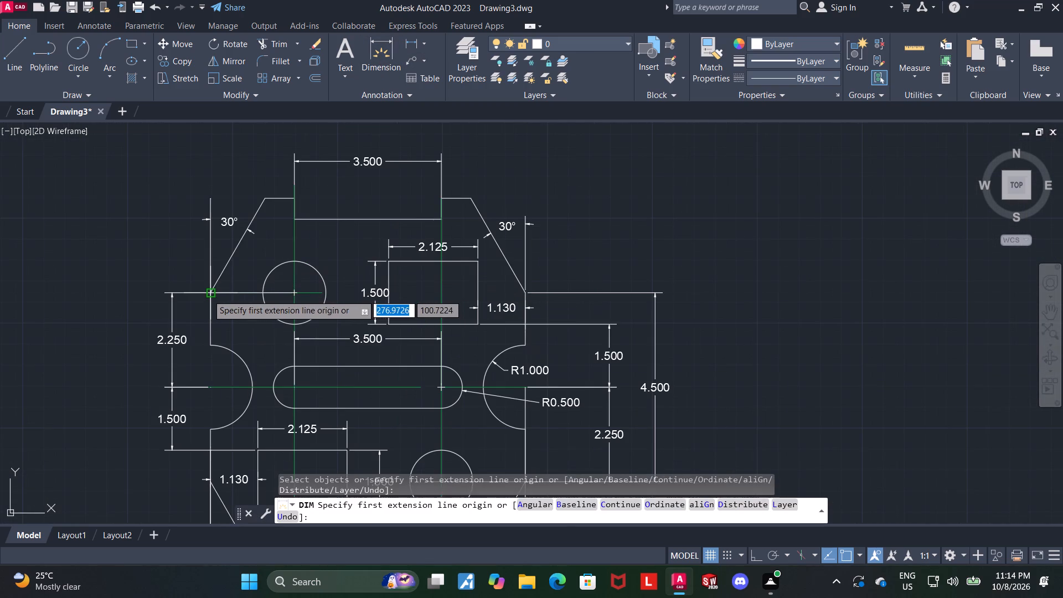
click(207, 295)
click(526, 293)
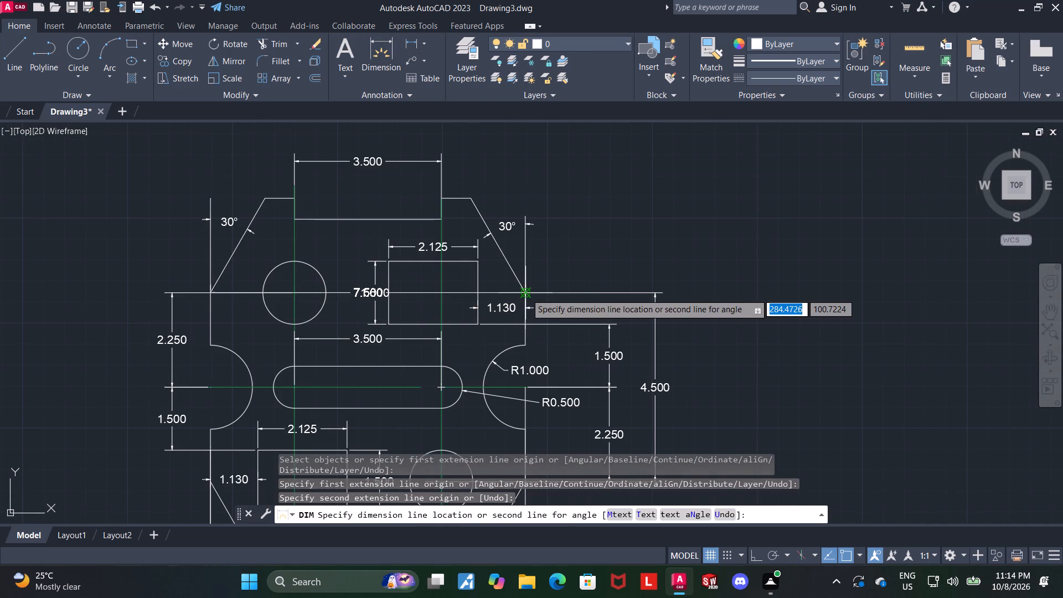
scroll(514, 281, down, 3)
scroll(493, 246, up, 2)
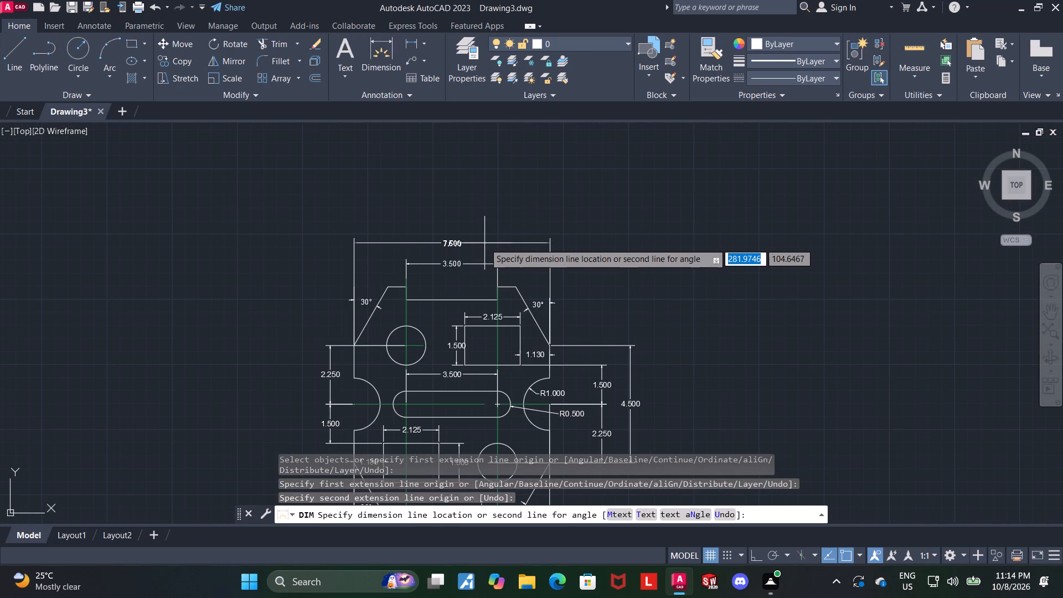
click(484, 246)
key(Escape)
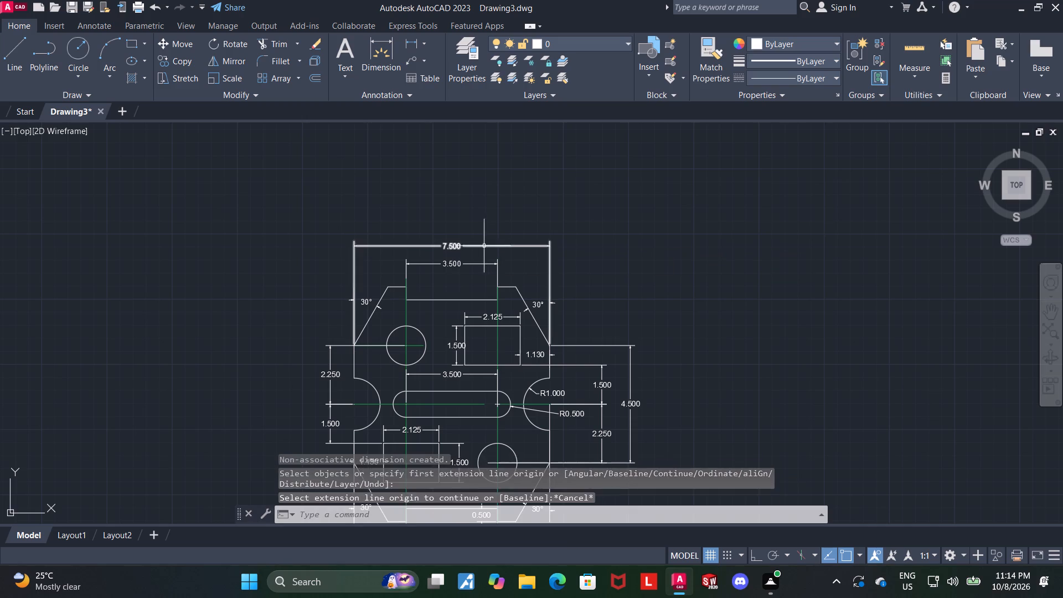
key(Escape)
Add a horizontal dimension from the left edge to the top recess's left corner, in line with the 3.500 top dimension.
click(382, 51)
scroll(397, 252, up, 1)
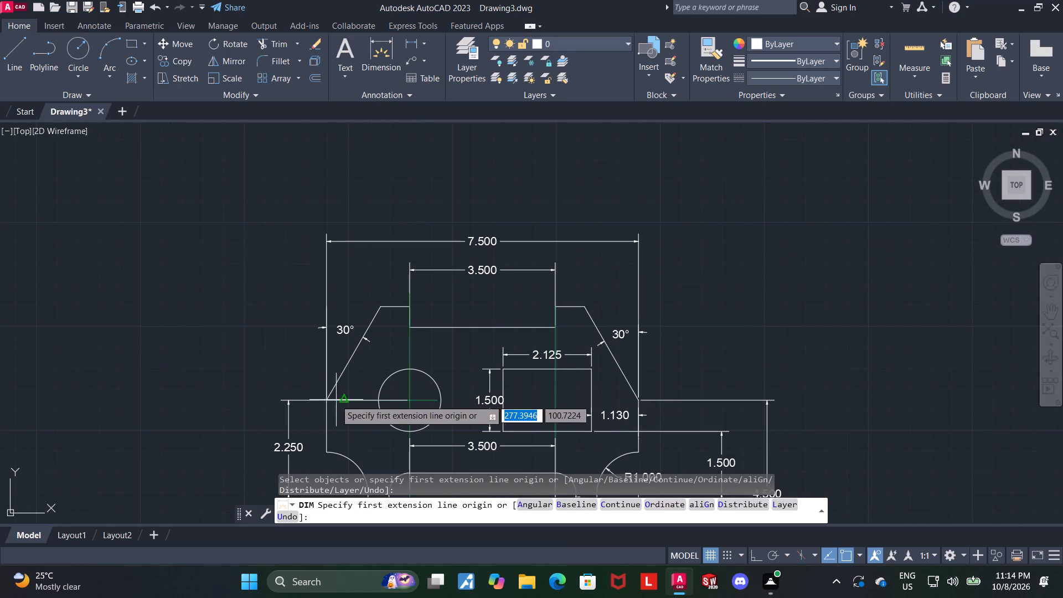
click(327, 399)
click(407, 308)
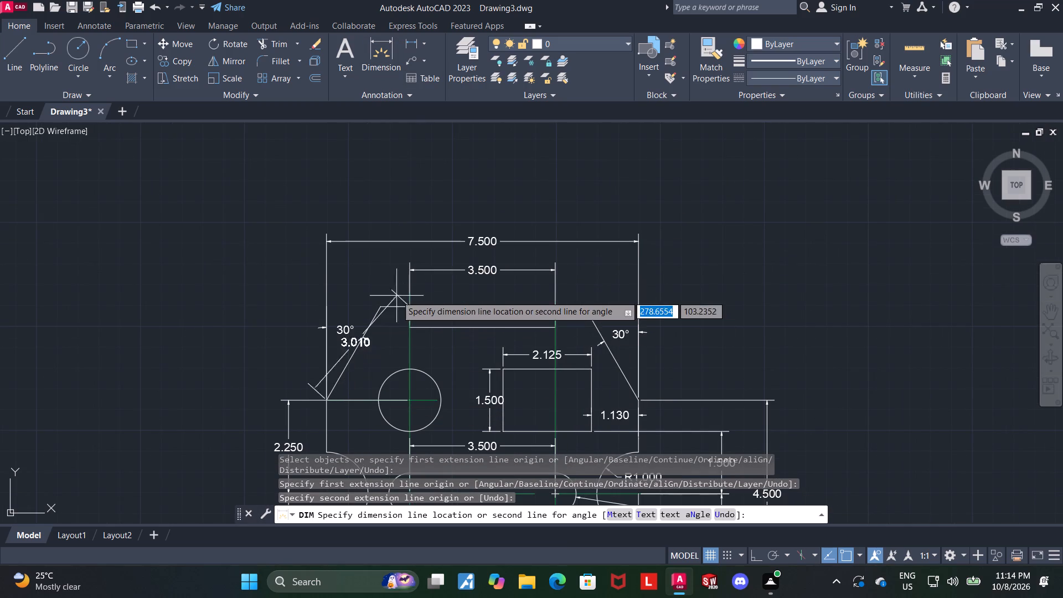
click(410, 273)
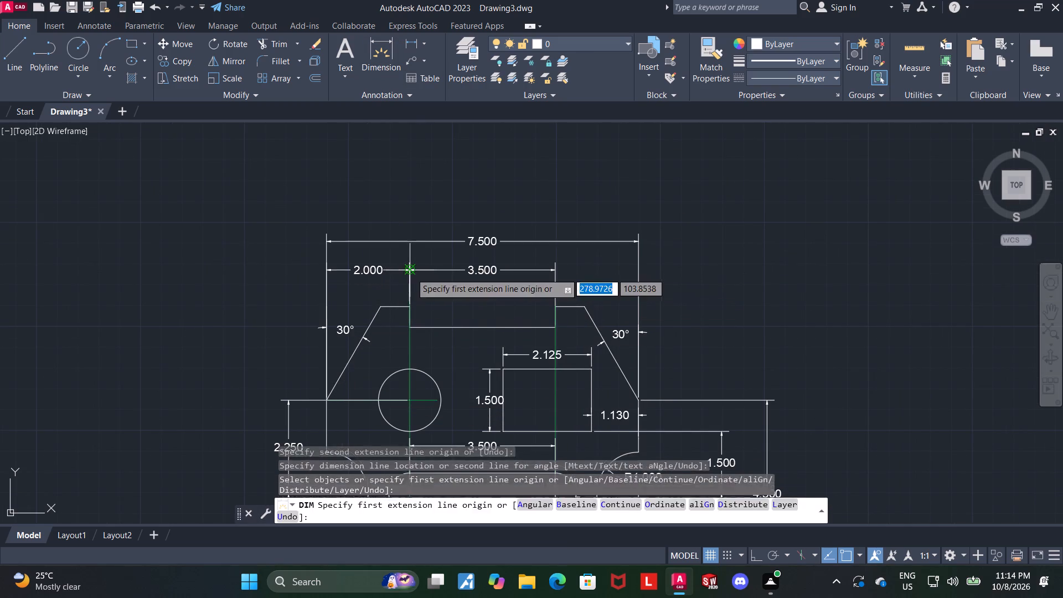
key(Escape)
key(Escape)
scroll(587, 295, down, 2)
scroll(649, 338, up, 2)
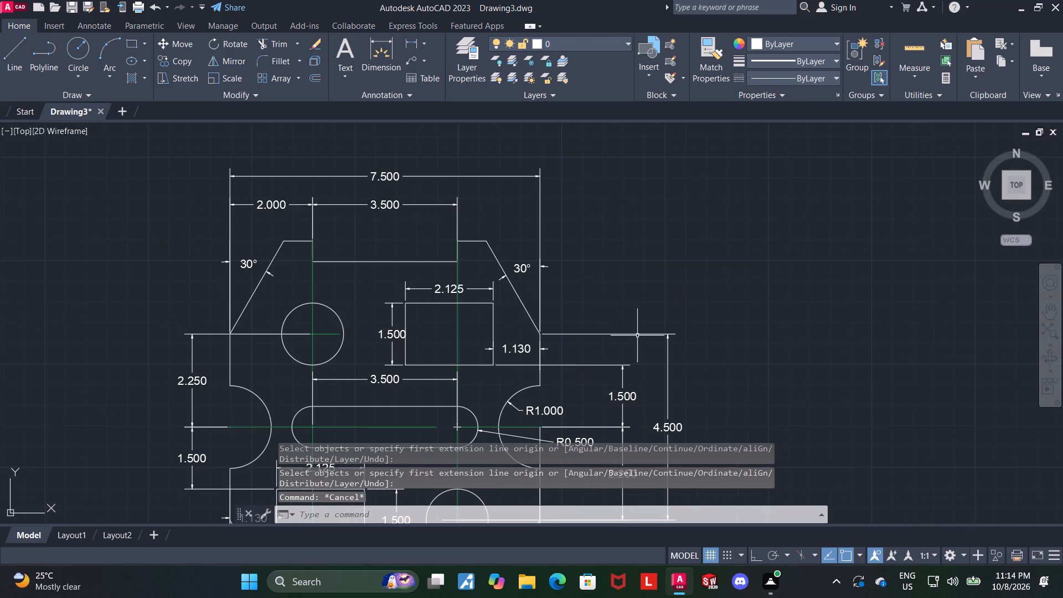
Dimension the top recess's depth at its right corner, placing the vertical dimension over the upper-right angled cut.
click(388, 50)
scroll(454, 269, up, 2)
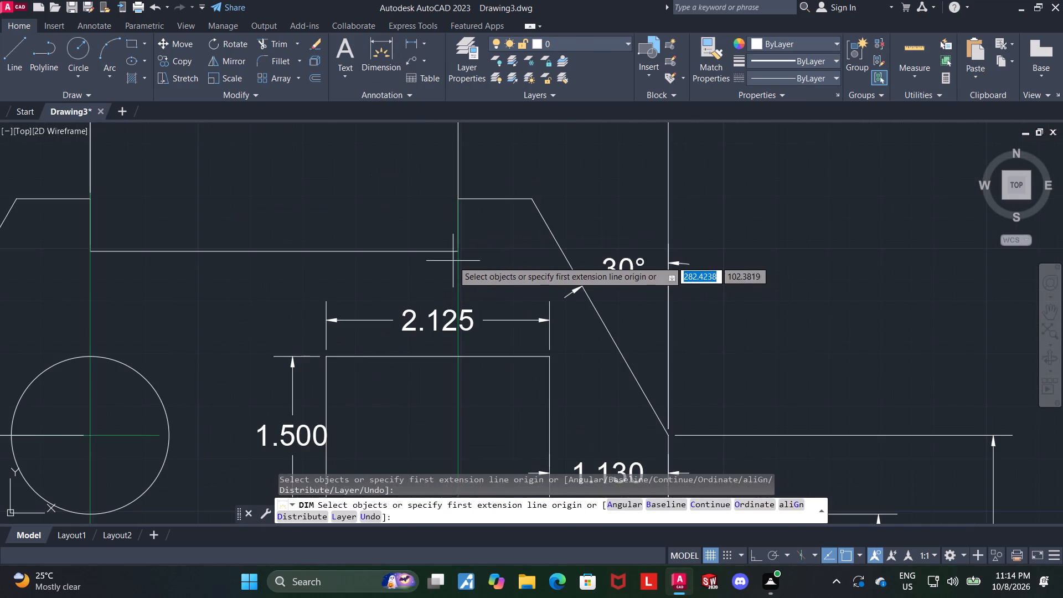
click(458, 252)
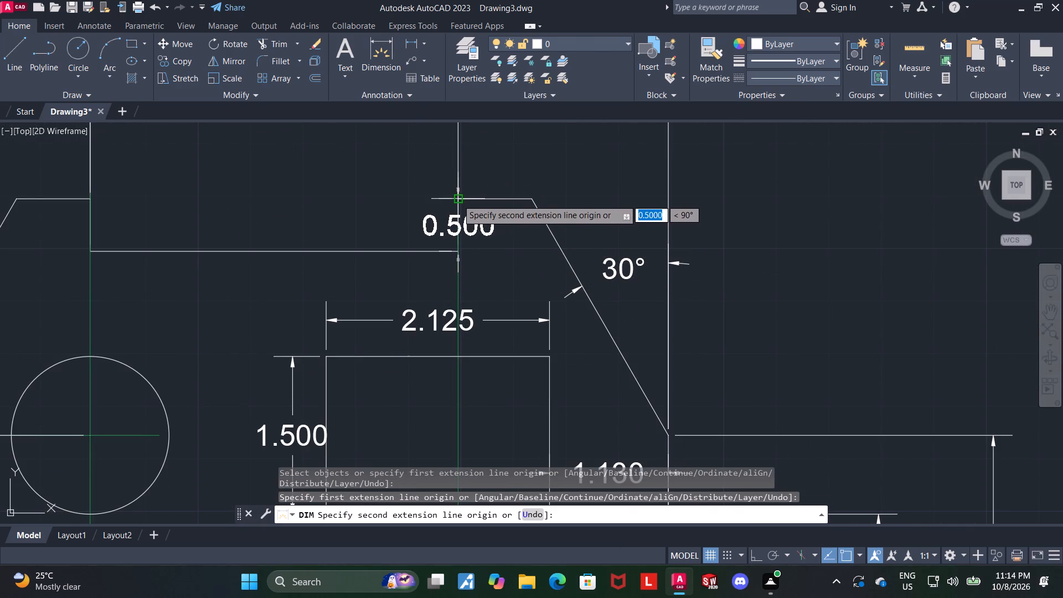
click(457, 199)
click(589, 212)
key(Escape)
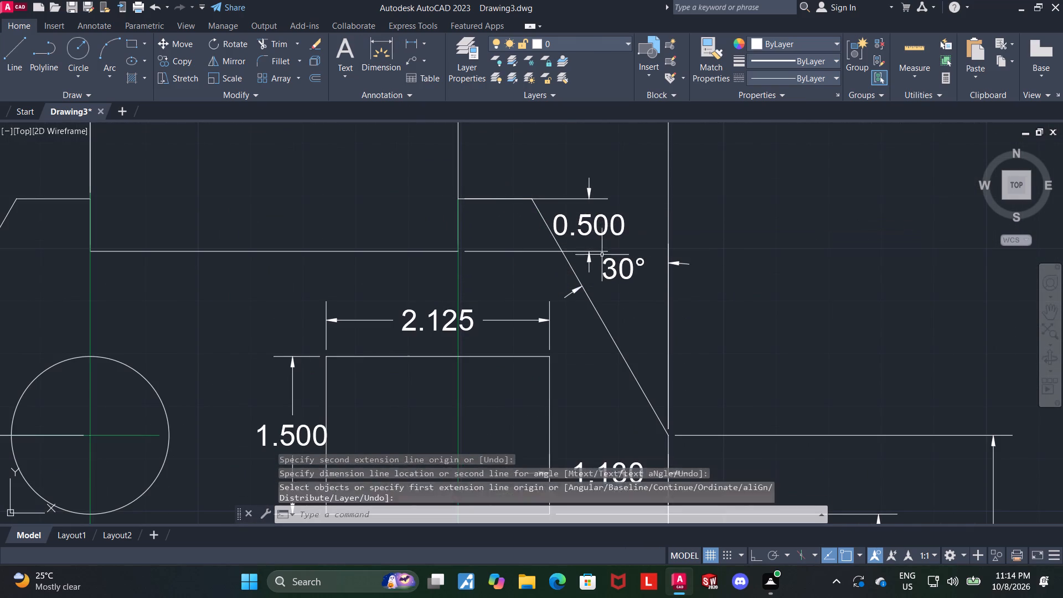
key(Escape)
Move the upper-right 30° dimension text lower between the angled cut and the vertical line, clear of the recess depth dimension.
click(615, 271)
drag(626, 267, 627, 286)
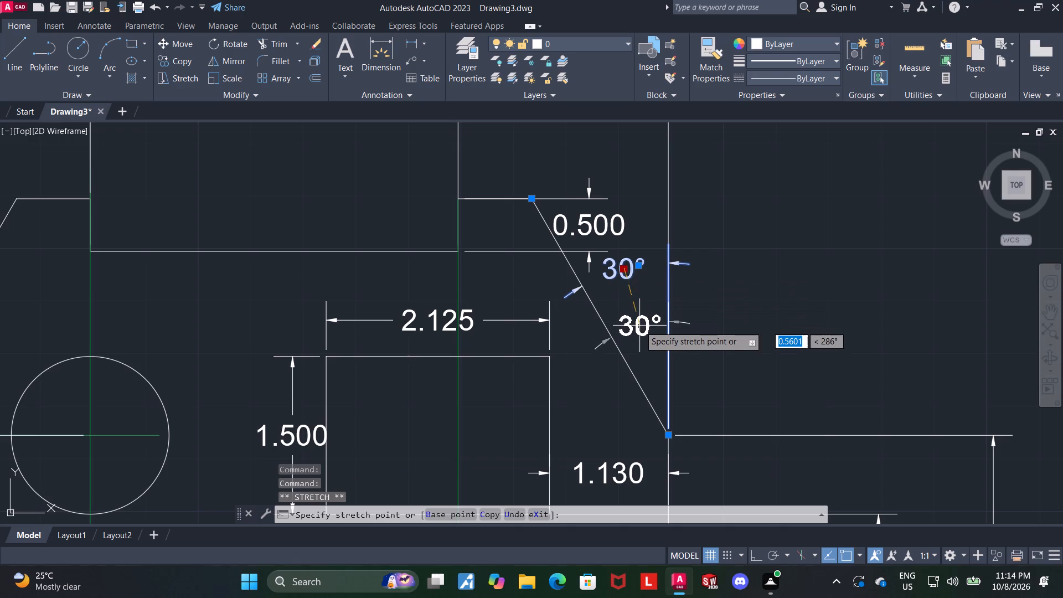
click(638, 316)
key(Escape)
key(Escape)
Add a diameter dimension to the upper-left hole, with its text placed outside the plate's left edge.
scroll(699, 331, down, 5)
scroll(698, 396, up, 2)
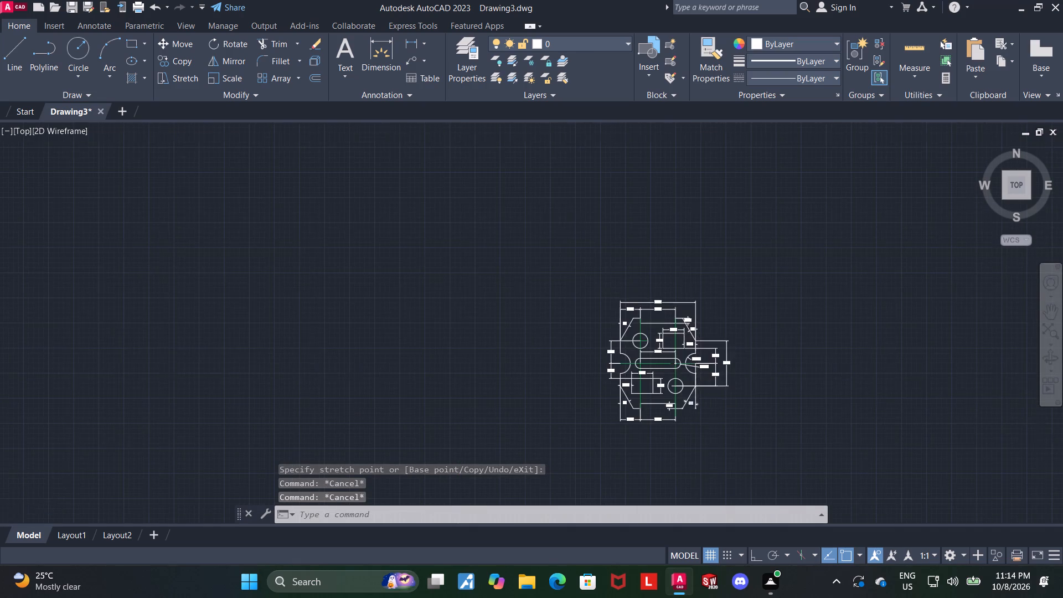
scroll(749, 400, up, 1)
middle_drag(749, 401, 684, 401)
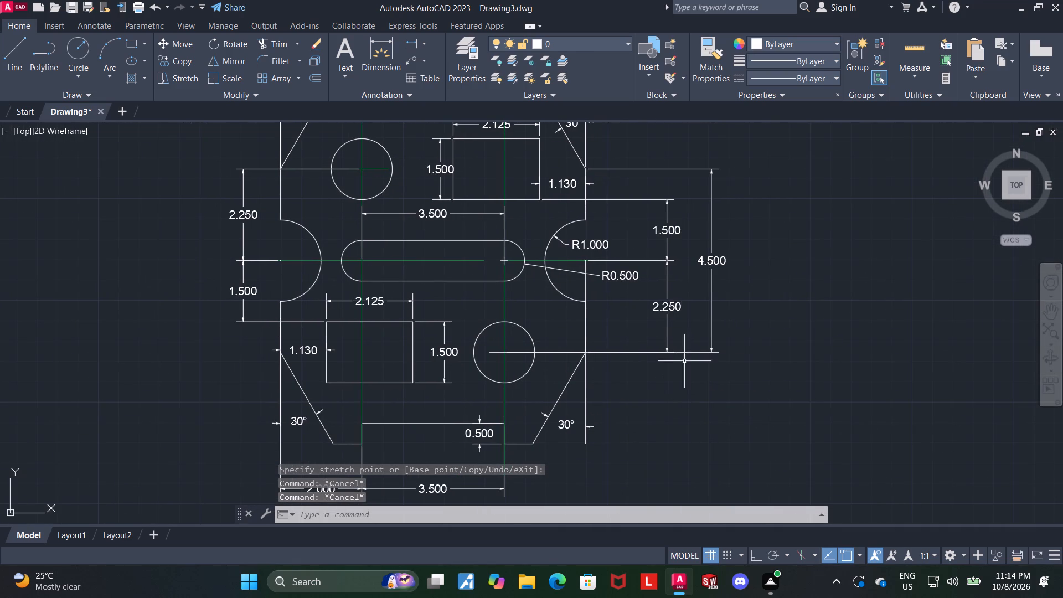
scroll(607, 223, down, 1)
middle_drag(607, 223, 603, 245)
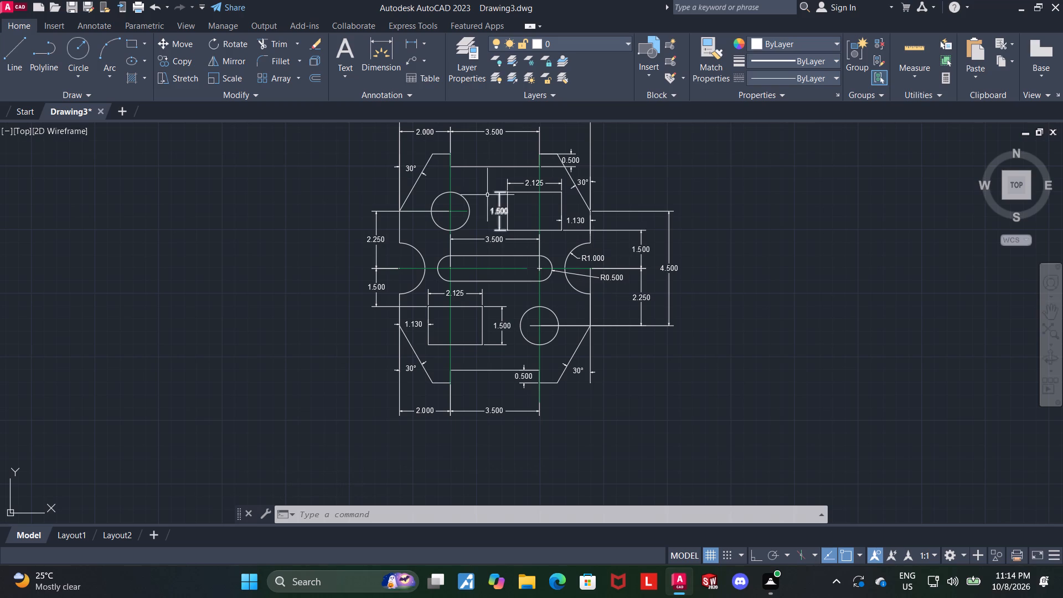
click(388, 42)
scroll(422, 169, up, 2)
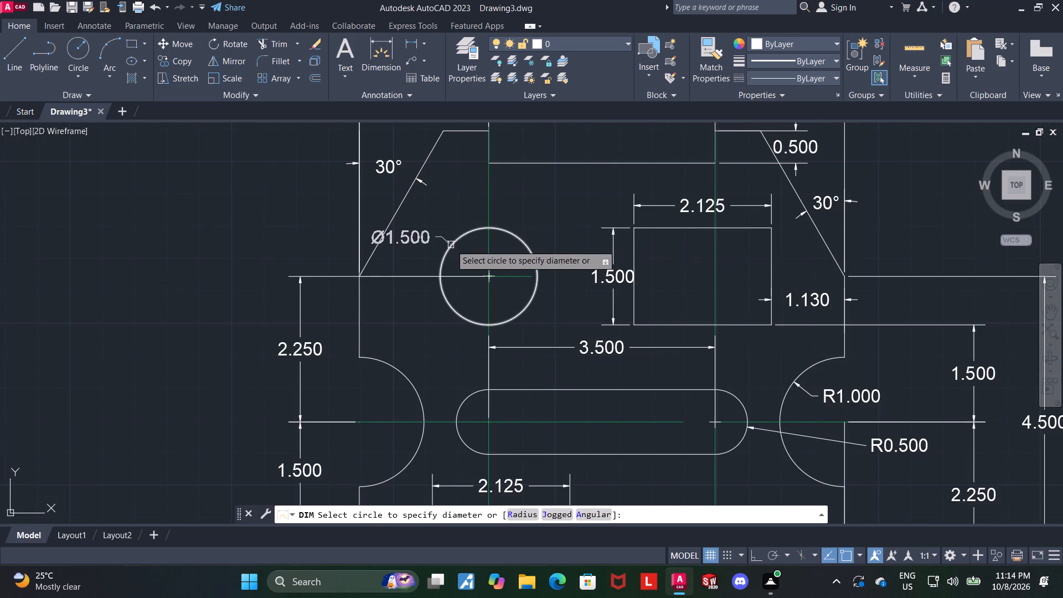
click(451, 245)
click(309, 220)
key(Escape)
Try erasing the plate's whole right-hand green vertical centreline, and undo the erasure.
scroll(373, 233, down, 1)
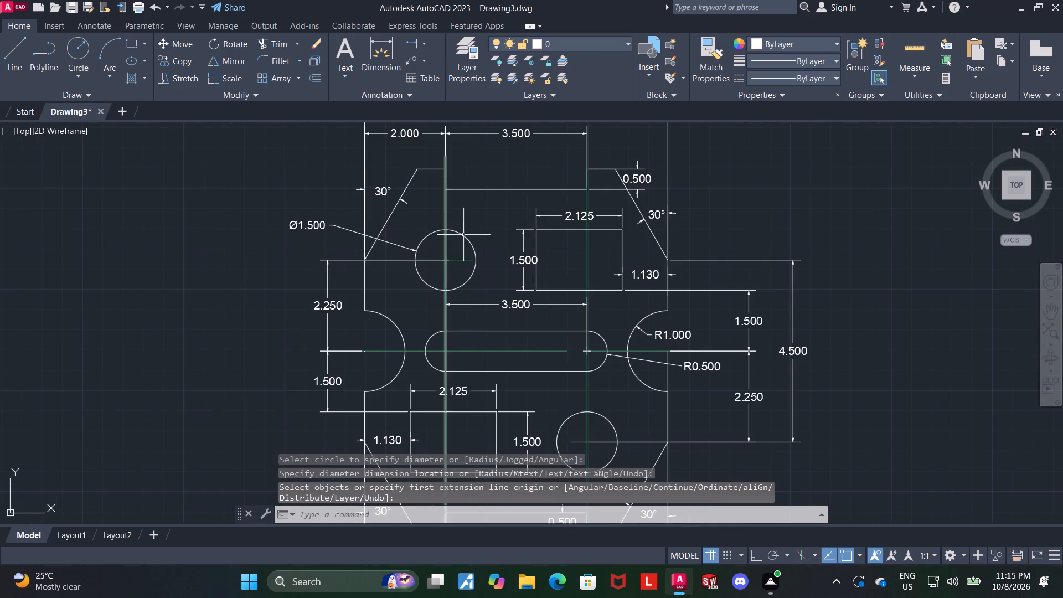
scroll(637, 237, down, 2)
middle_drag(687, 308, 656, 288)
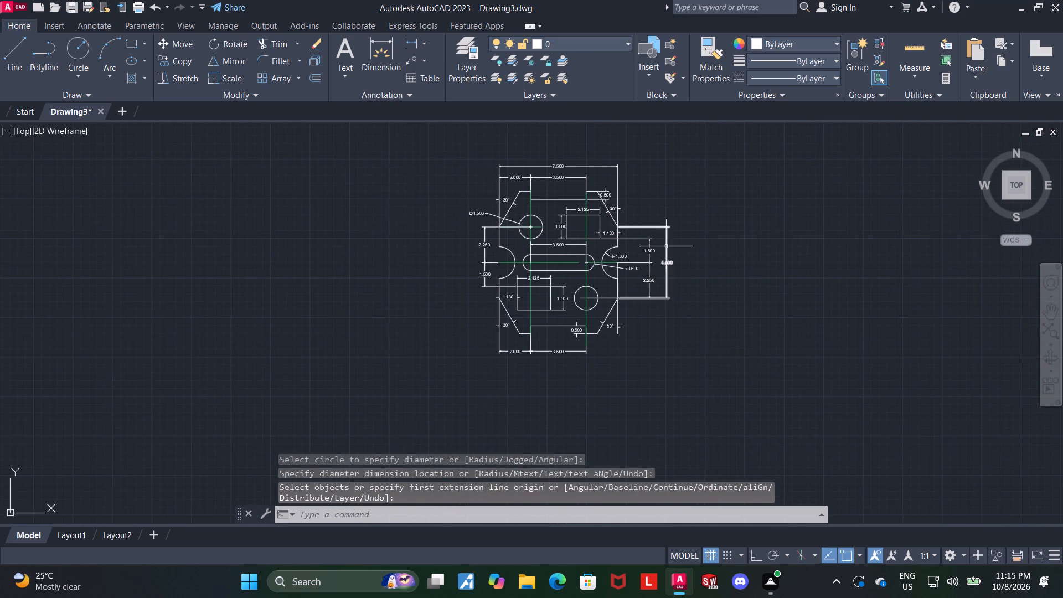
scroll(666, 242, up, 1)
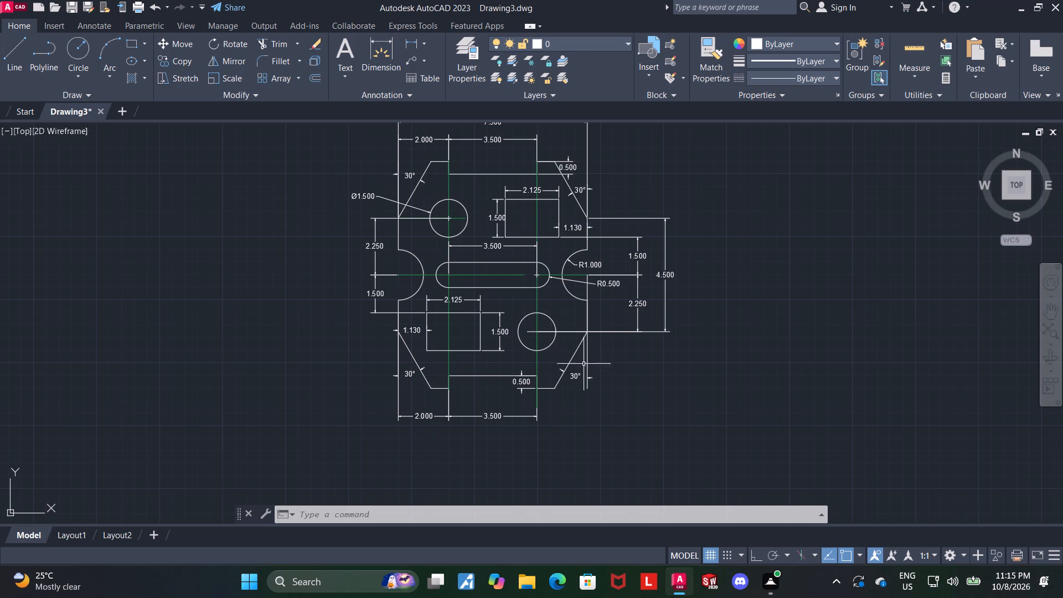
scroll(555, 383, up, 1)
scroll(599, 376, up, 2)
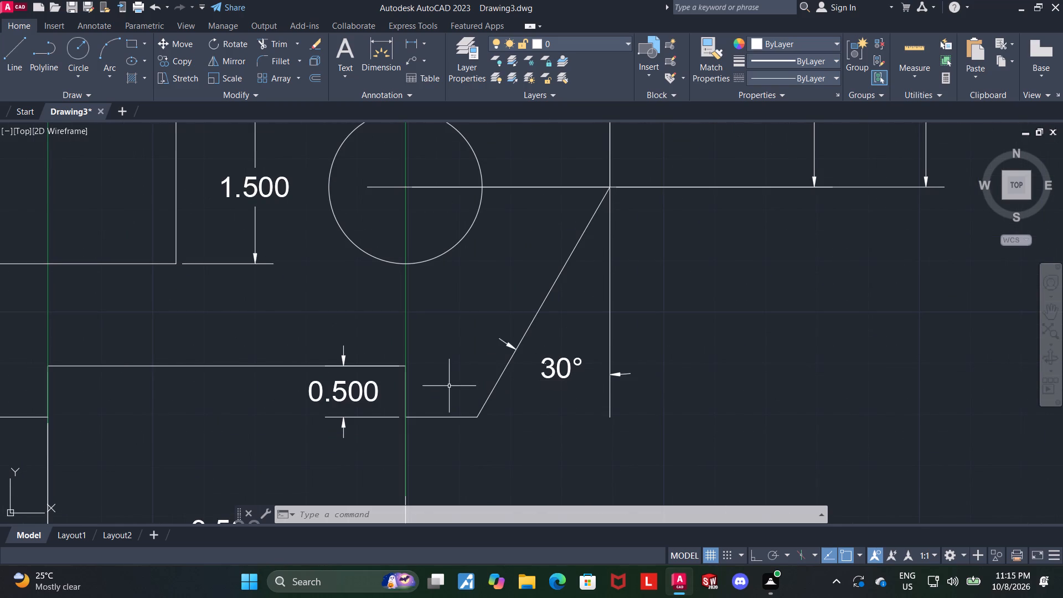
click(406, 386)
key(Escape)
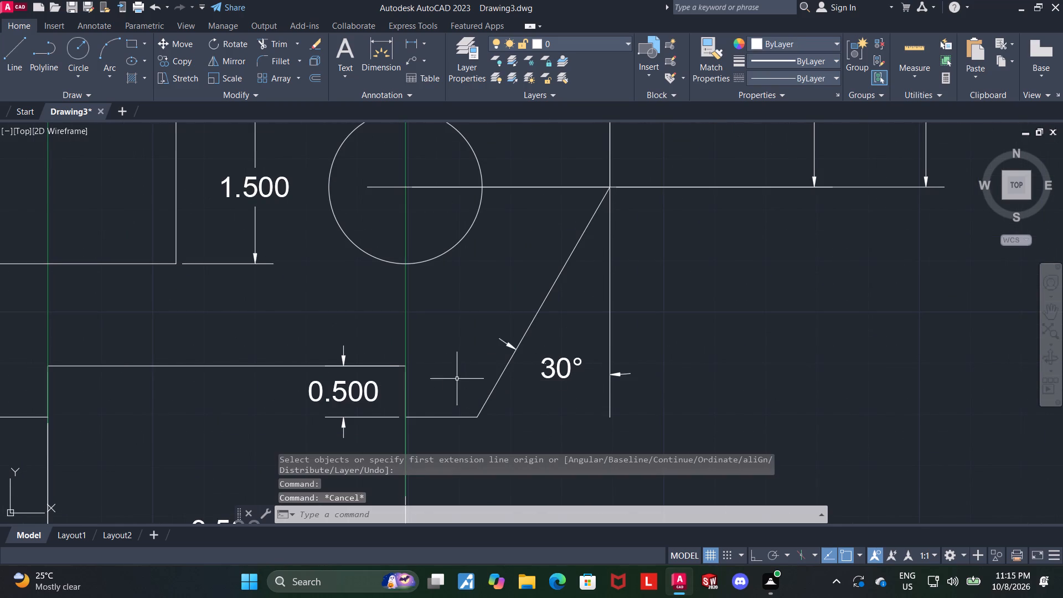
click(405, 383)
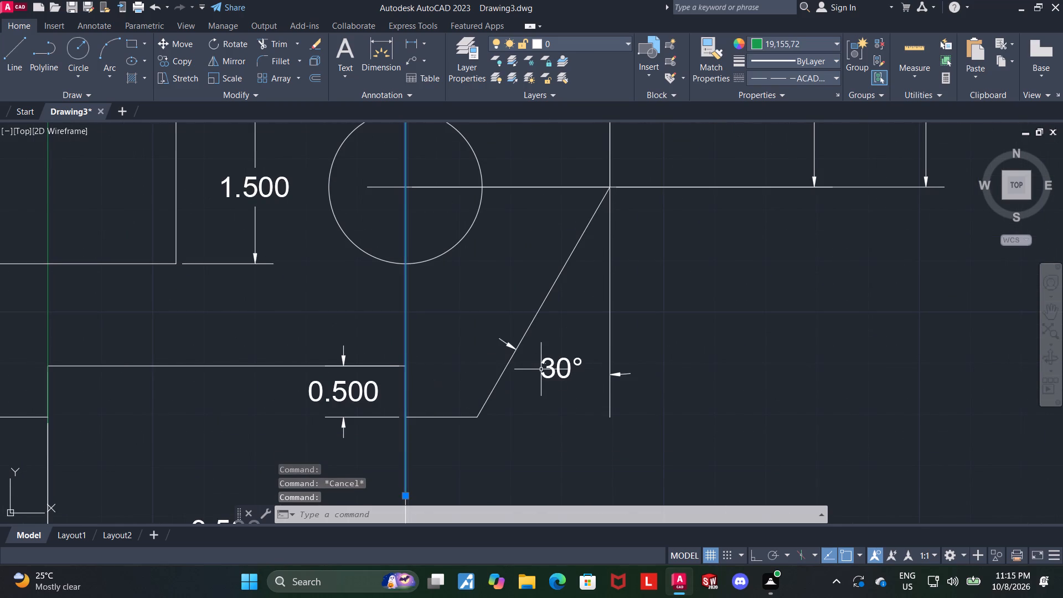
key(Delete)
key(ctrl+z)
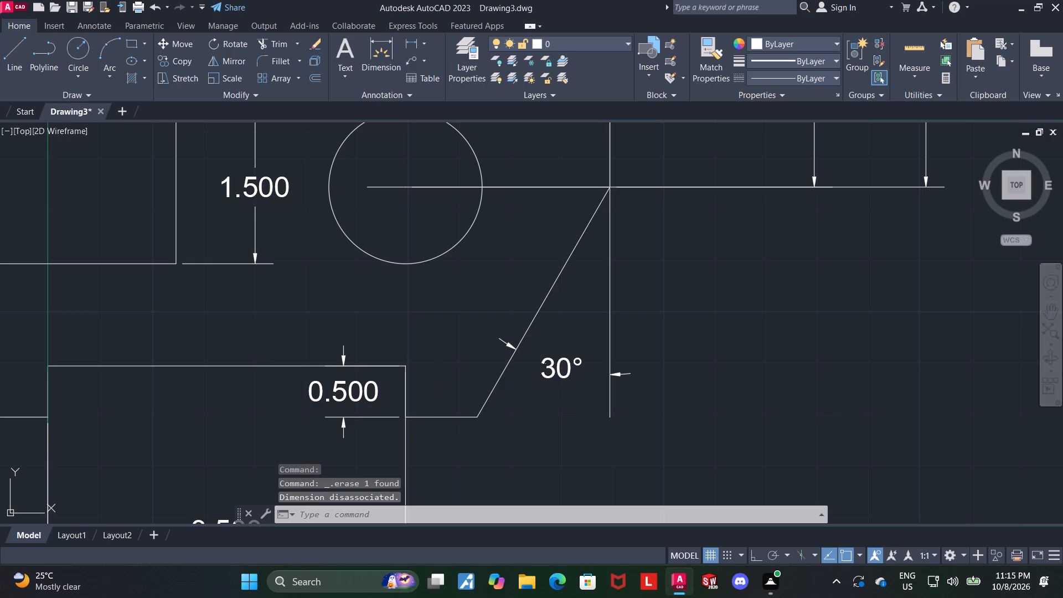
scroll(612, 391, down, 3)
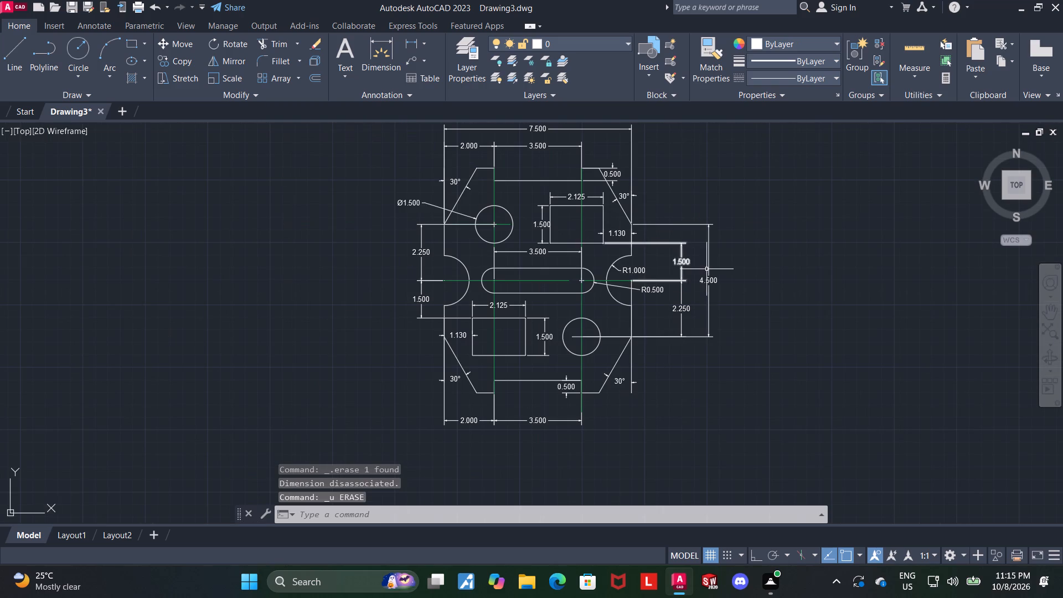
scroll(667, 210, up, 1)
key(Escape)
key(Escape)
Trim the right vertical centreline below the lower-right hole and delete its leftover piece at the bottom recess.
scroll(543, 368, down, 1)
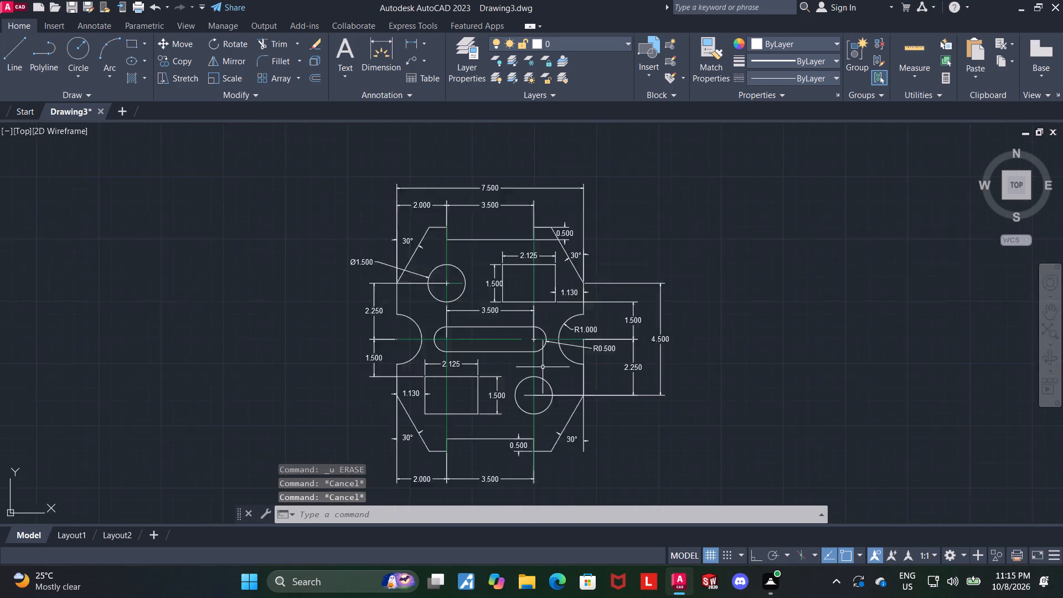
scroll(543, 367, down, 1)
scroll(597, 376, up, 1)
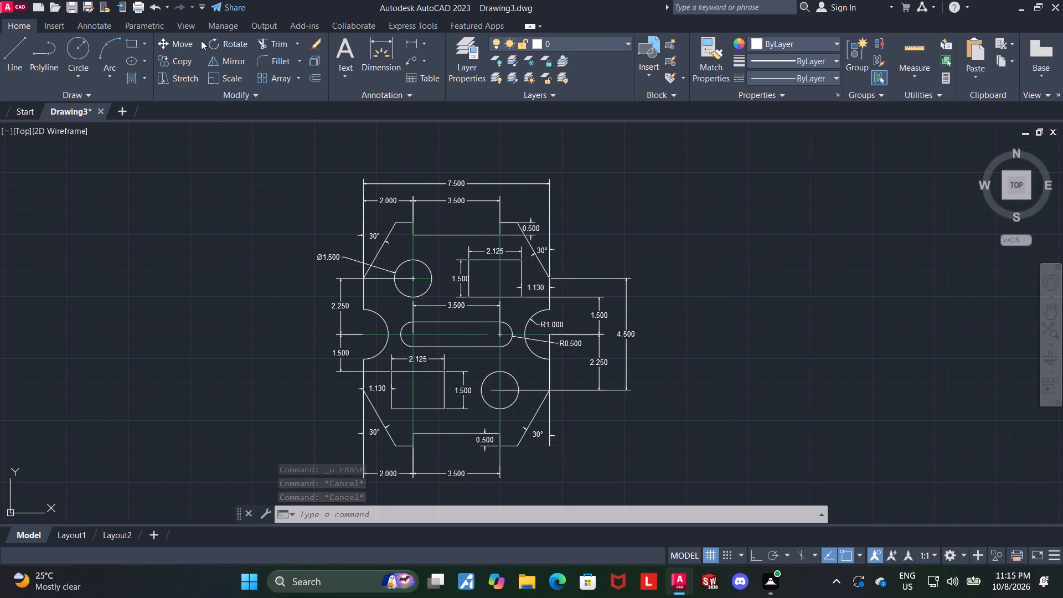
click(275, 39)
scroll(433, 430, up, 1)
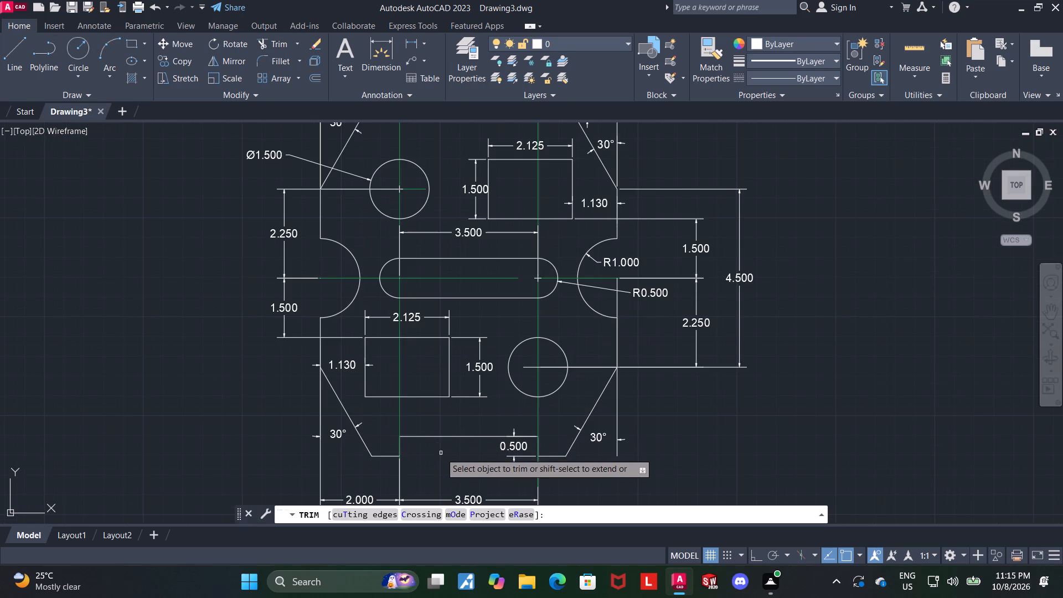
scroll(441, 453, up, 1)
click(594, 401)
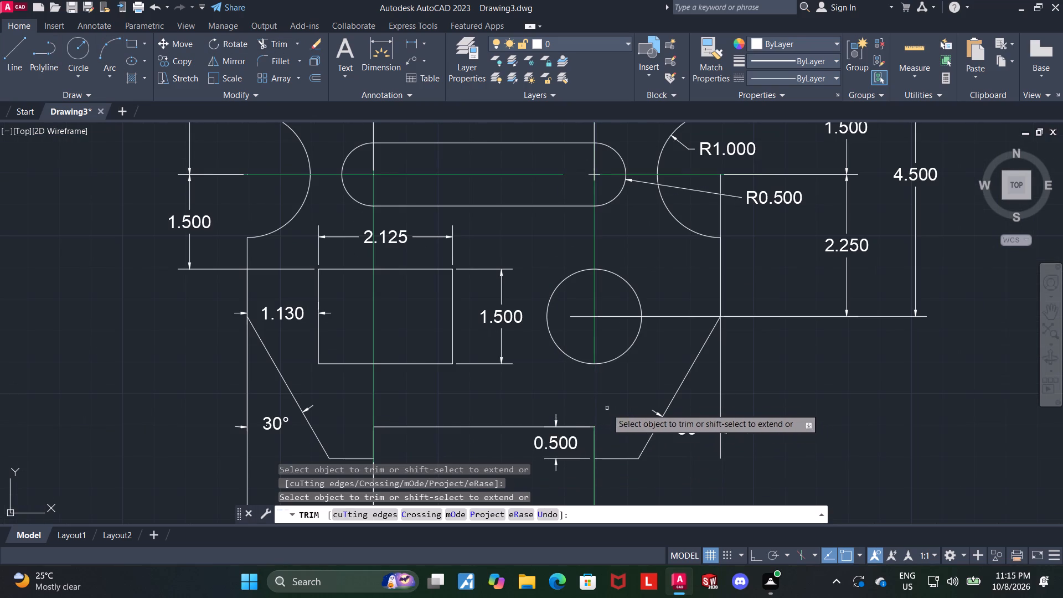
key(Escape)
click(595, 442)
key(Delete)
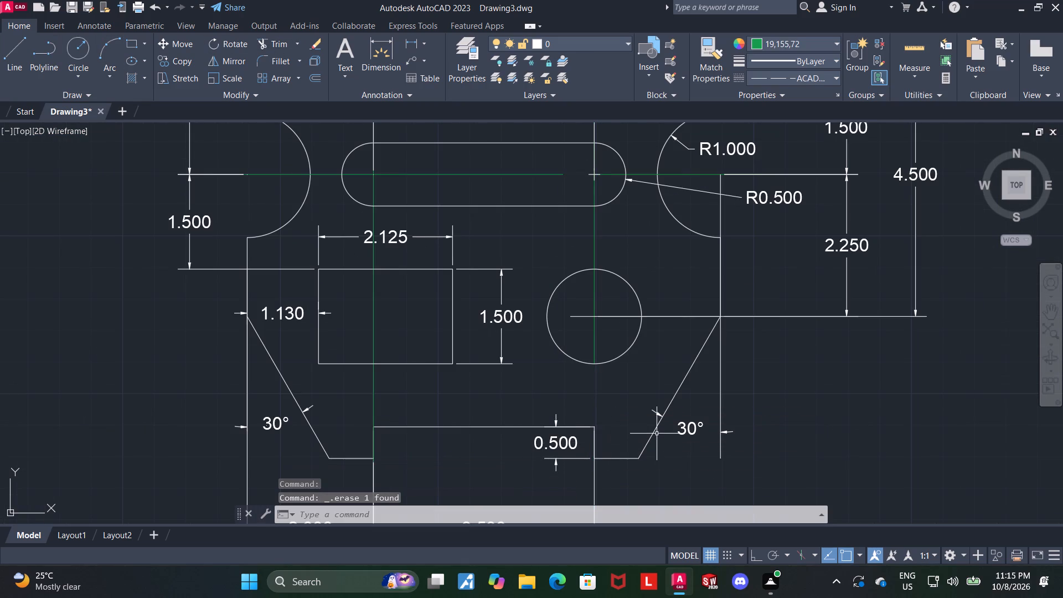
Trim the left vertical centreline between the upper-left hole and the top recess, and delete its leftover piece along the recess edge.
scroll(689, 415, down, 2)
scroll(660, 229, up, 1)
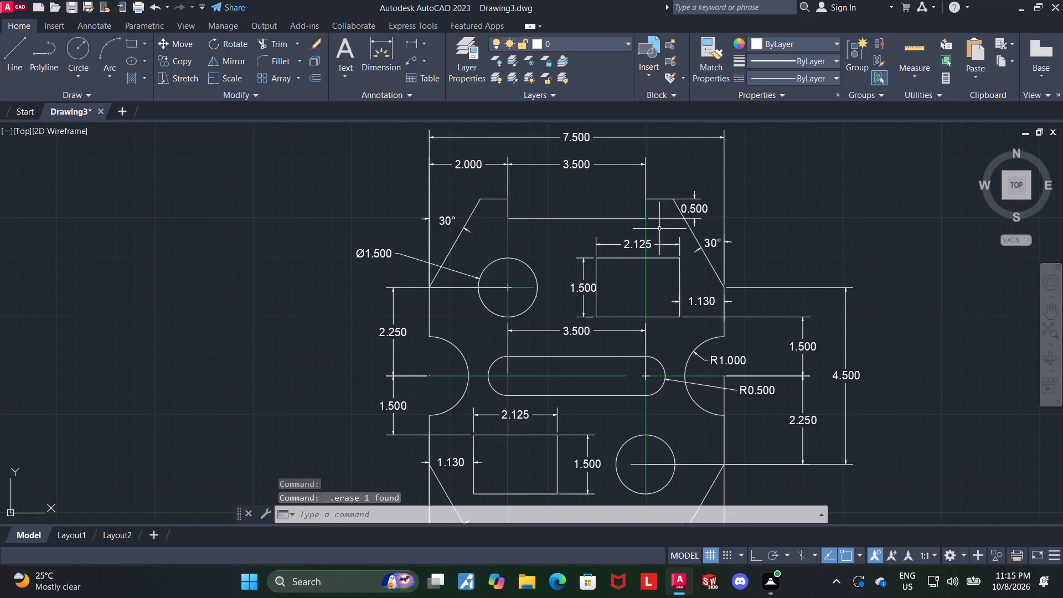
scroll(646, 229, up, 1)
scroll(502, 241, up, 1)
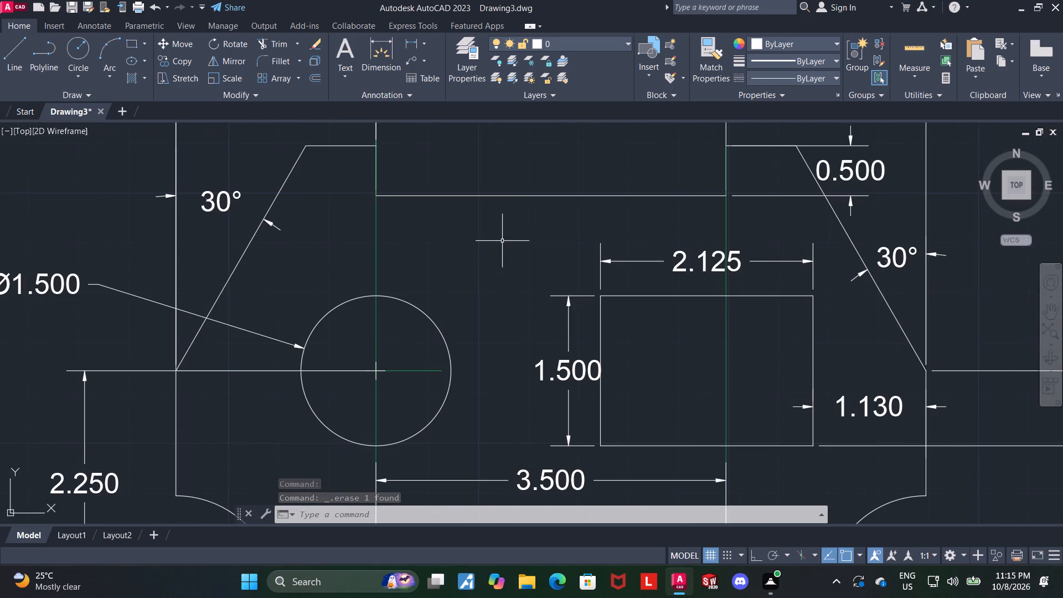
click(274, 41)
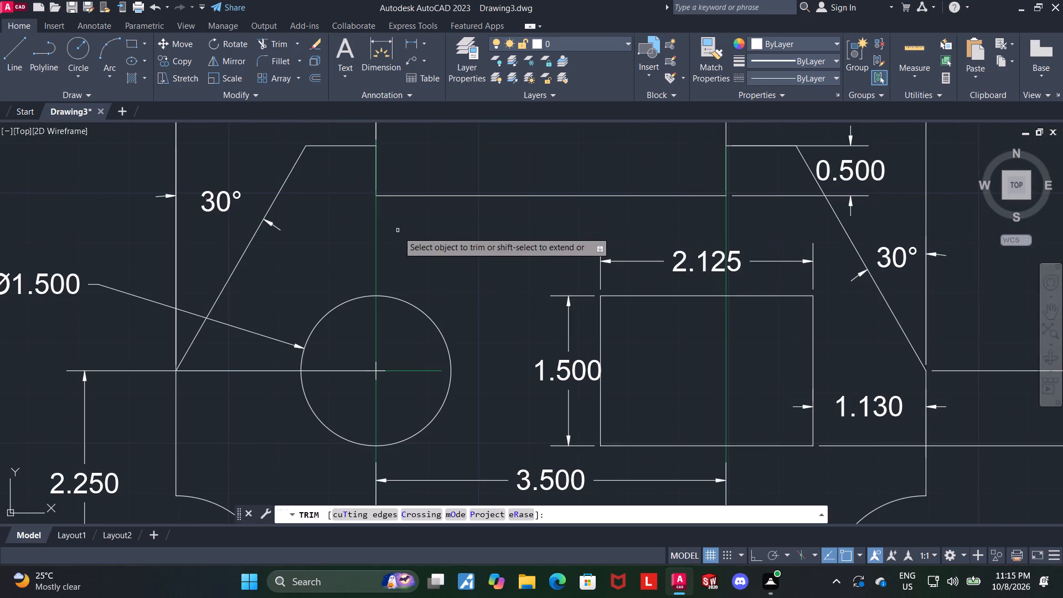
drag(393, 235, 340, 229)
key(Escape)
click(376, 174)
key(Delete)
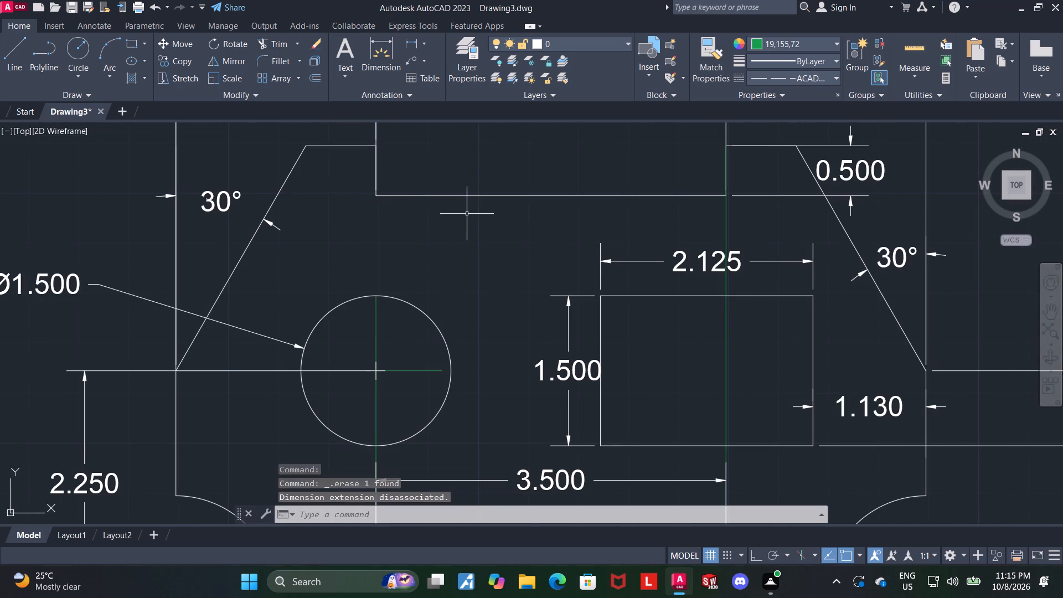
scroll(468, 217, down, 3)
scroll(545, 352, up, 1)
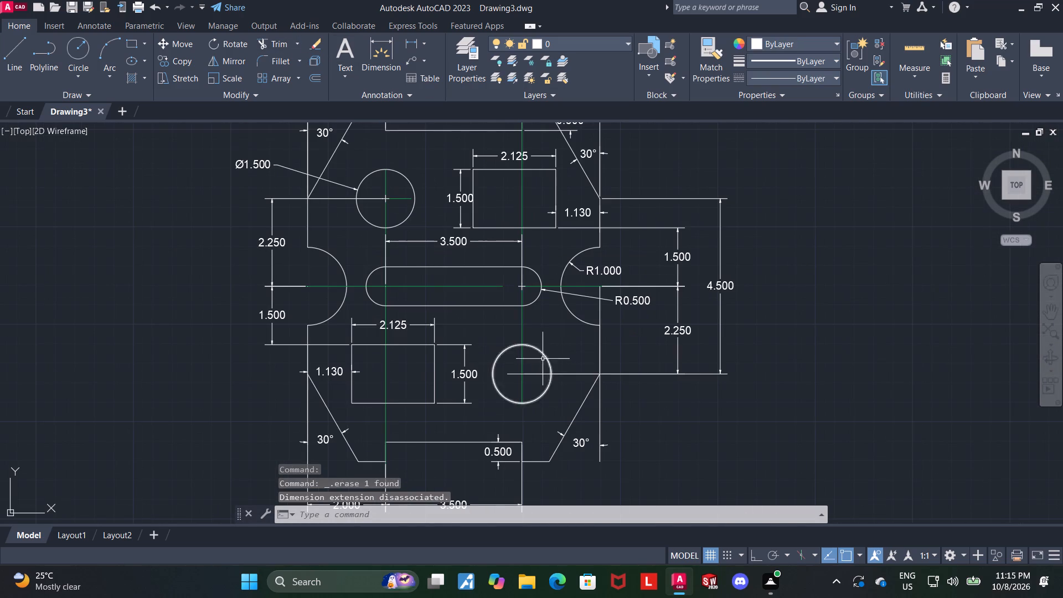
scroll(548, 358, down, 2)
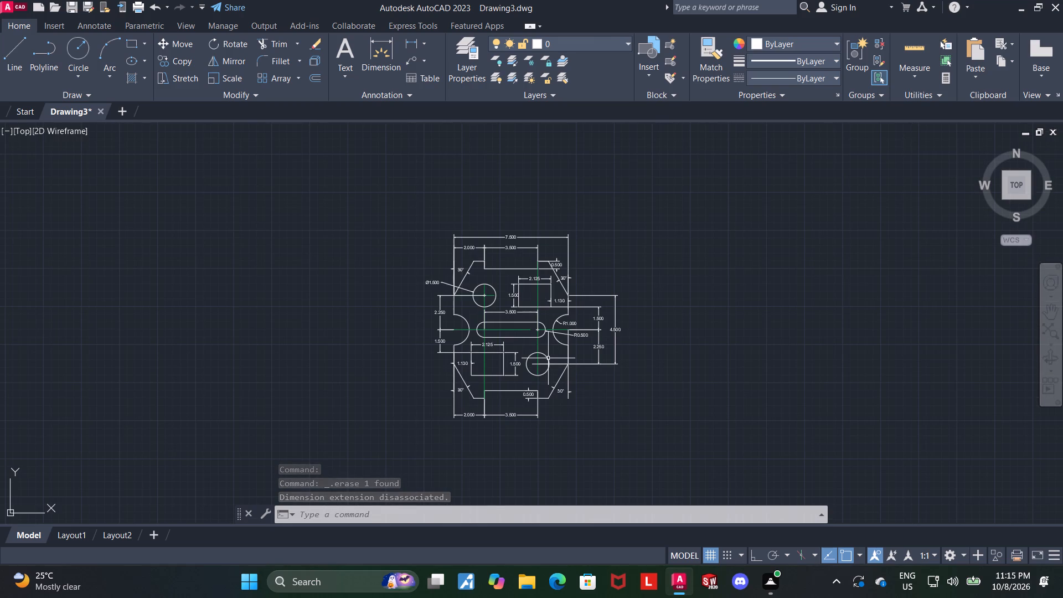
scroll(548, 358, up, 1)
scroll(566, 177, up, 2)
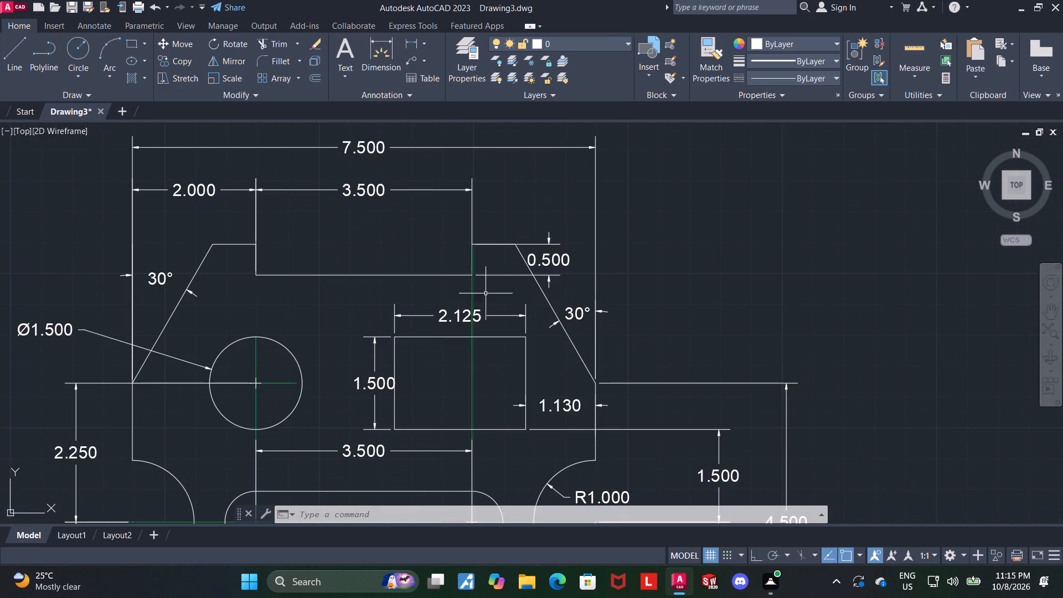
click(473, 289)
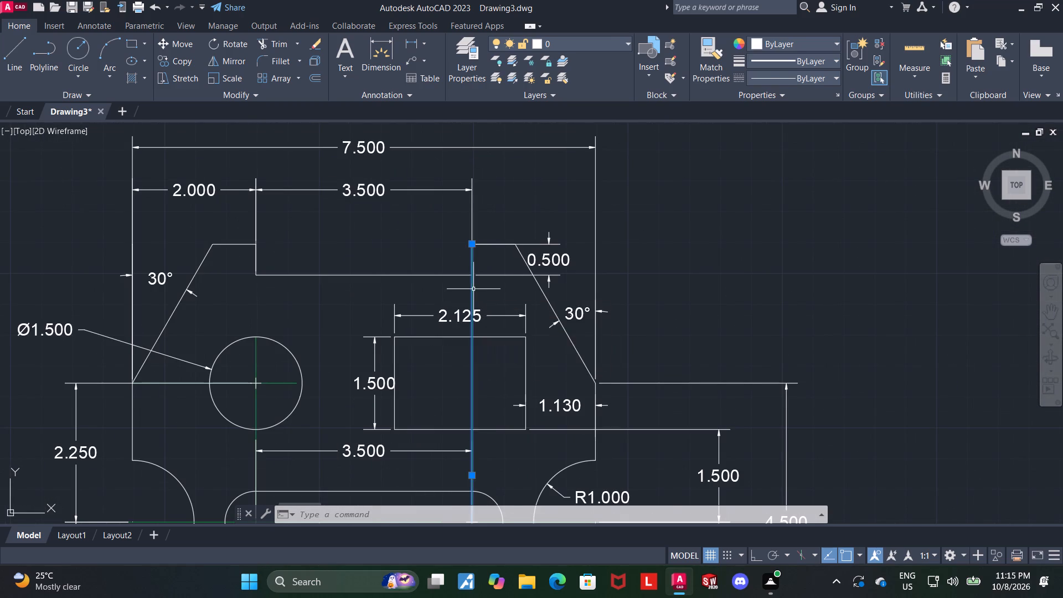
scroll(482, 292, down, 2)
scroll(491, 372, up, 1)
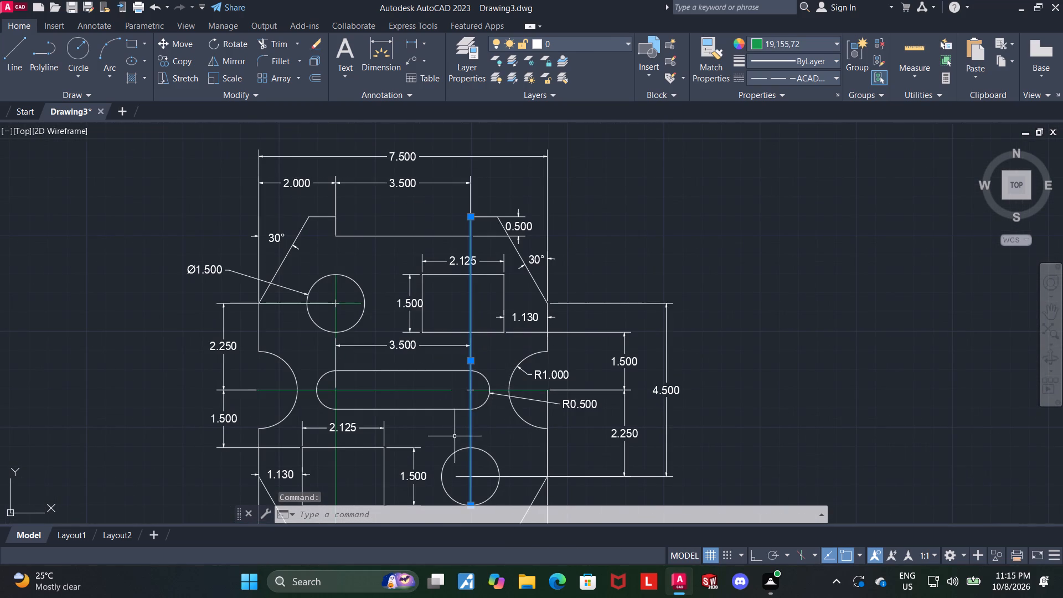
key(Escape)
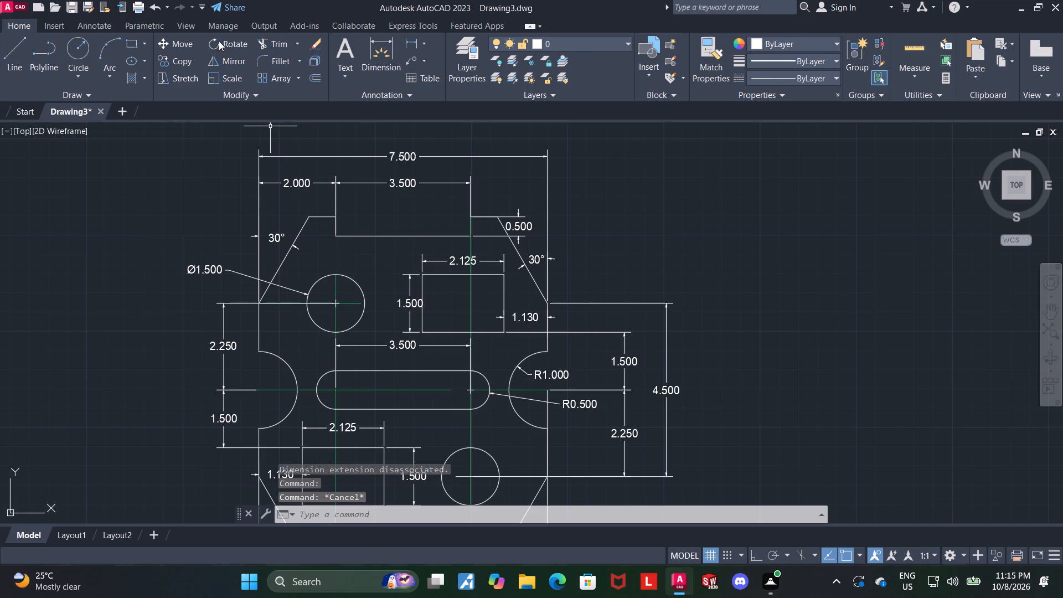
Trim the right vertical centreline just below the upper rectangle and delete the remaining upper piece running through the rectangle to the recess.
click(282, 38)
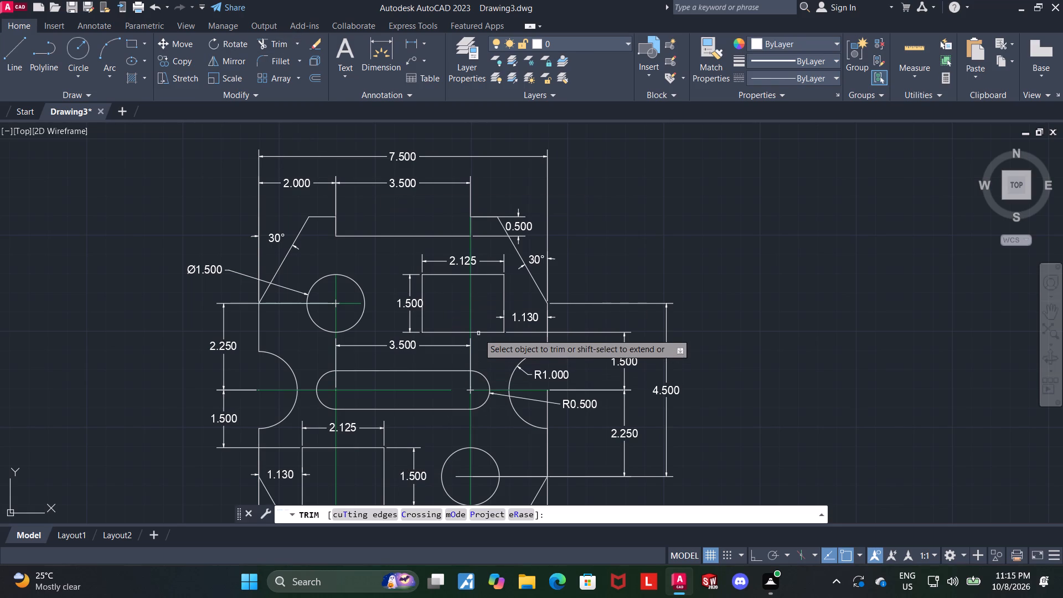
scroll(473, 311, up, 4)
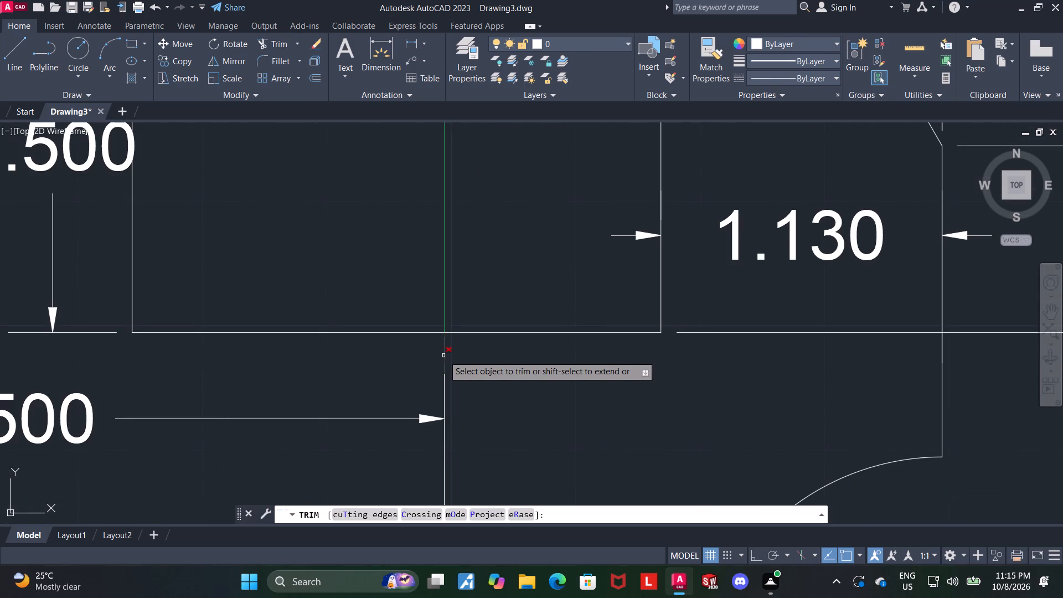
click(443, 355)
scroll(449, 356, down, 3)
key(Escape)
click(447, 317)
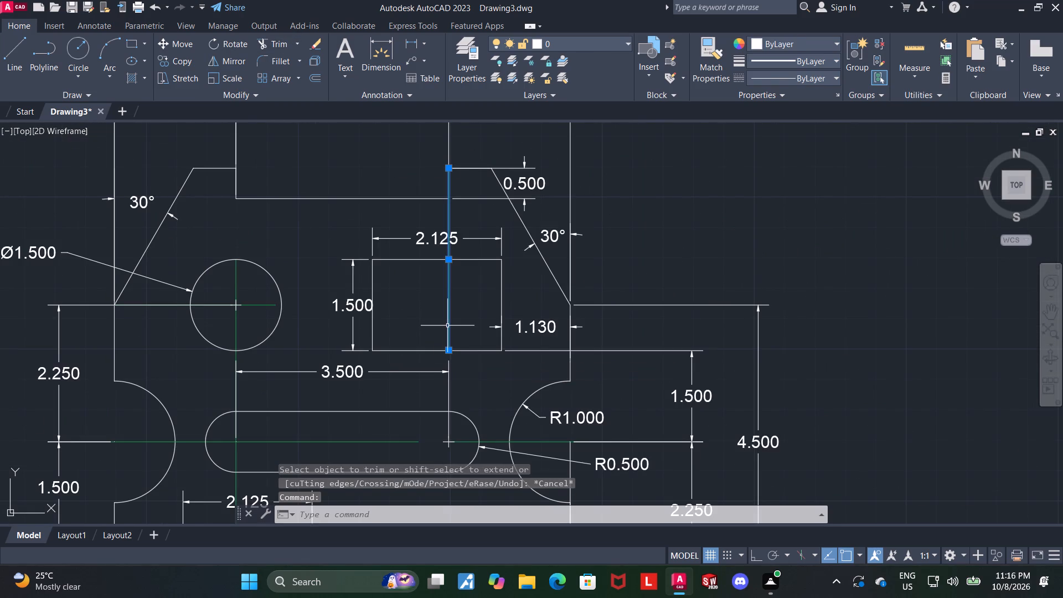
key(Delete)
scroll(422, 346, down, 2)
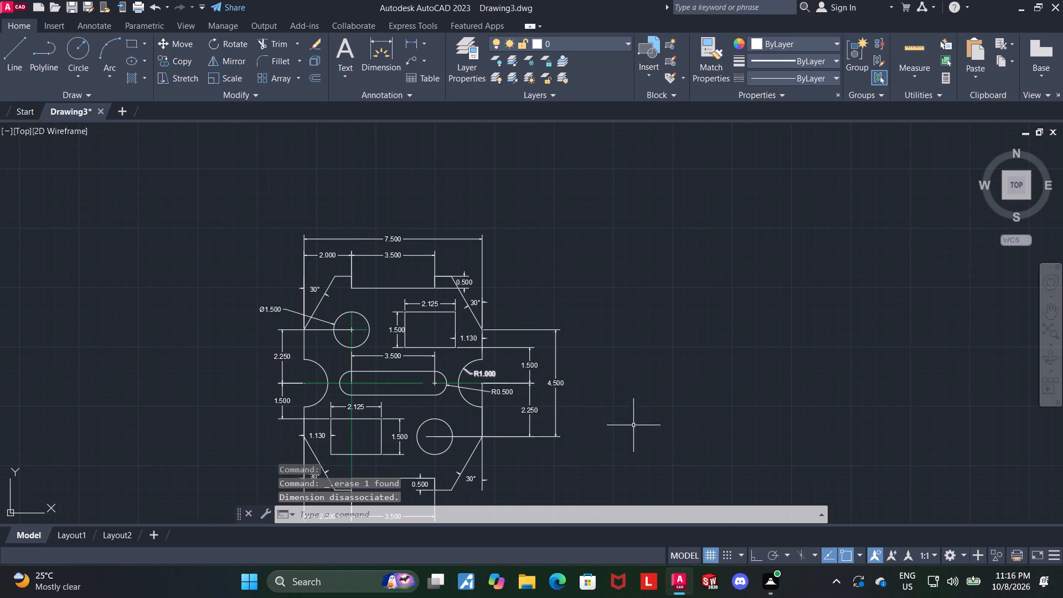
Inspect the slot, centrelines and existing dimensions across the whole plate.
middle_drag(635, 428, 674, 369)
scroll(291, 335, up, 1)
scroll(433, 336, up, 1)
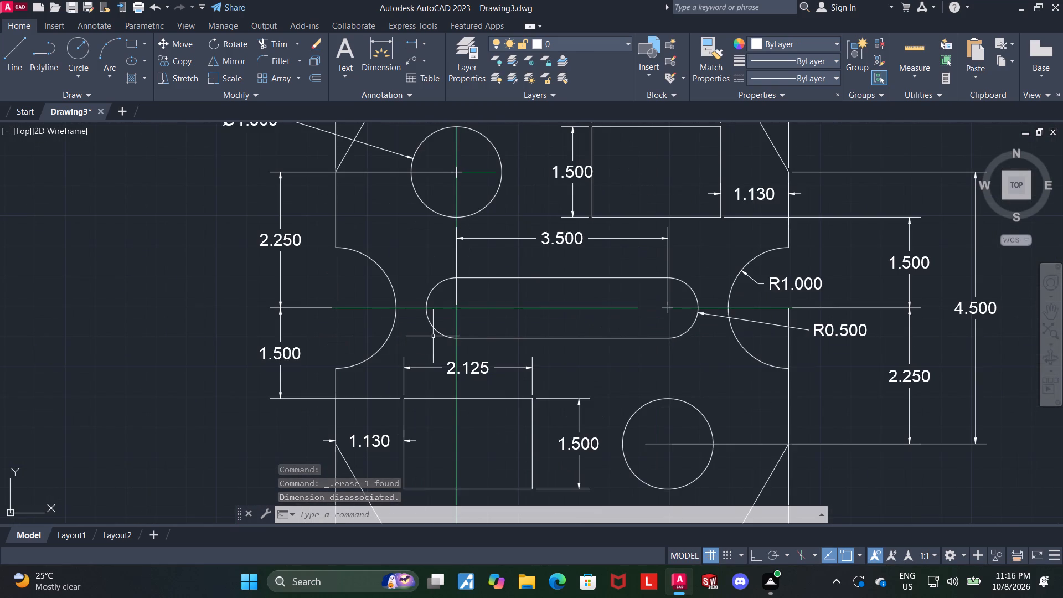
scroll(446, 334, up, 1)
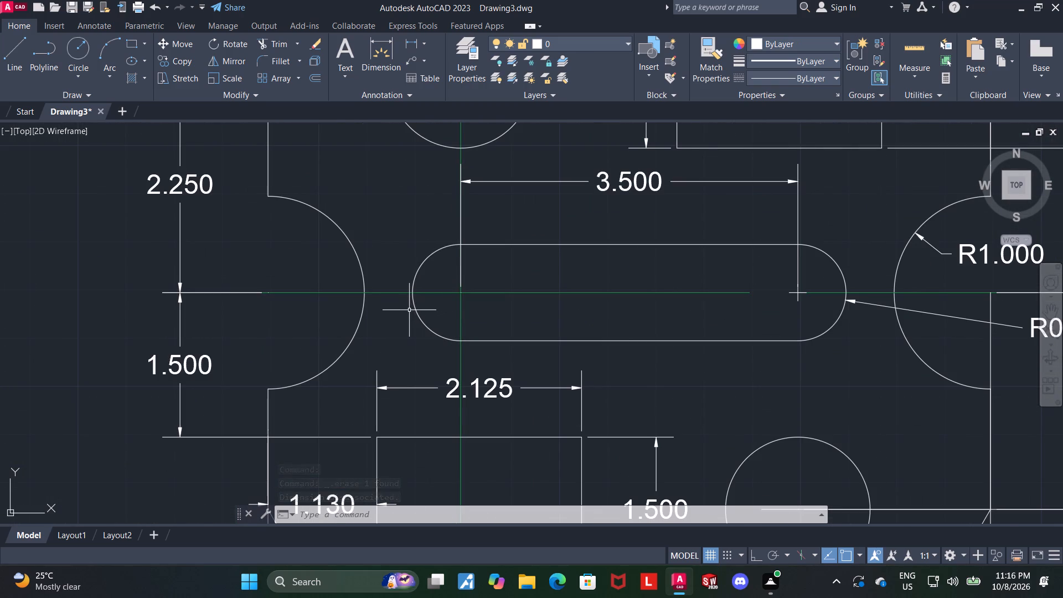
scroll(409, 310, down, 2)
scroll(751, 406, down, 1)
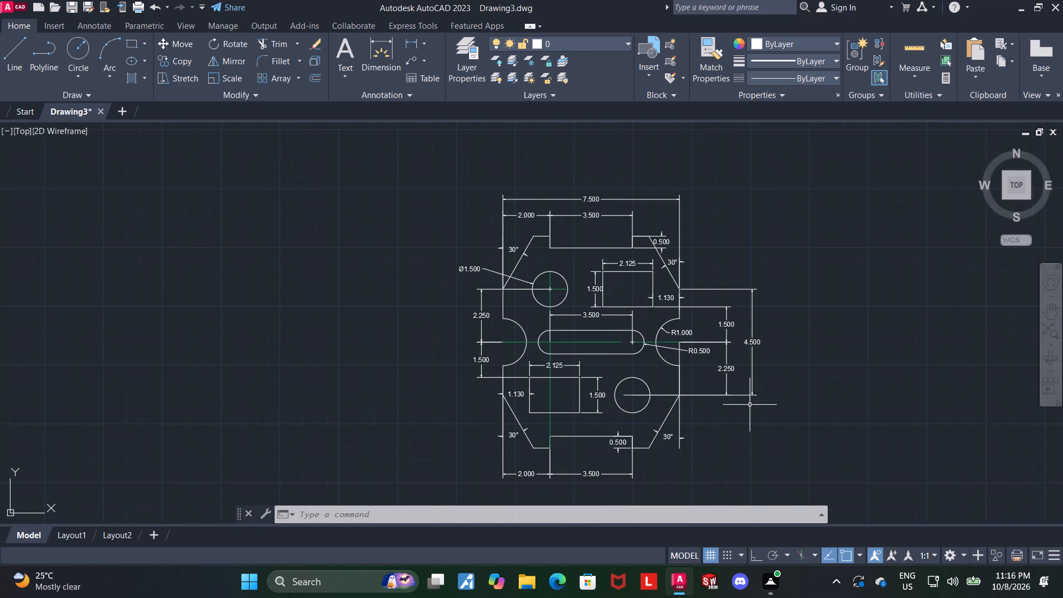
middle_drag(749, 405, 728, 408)
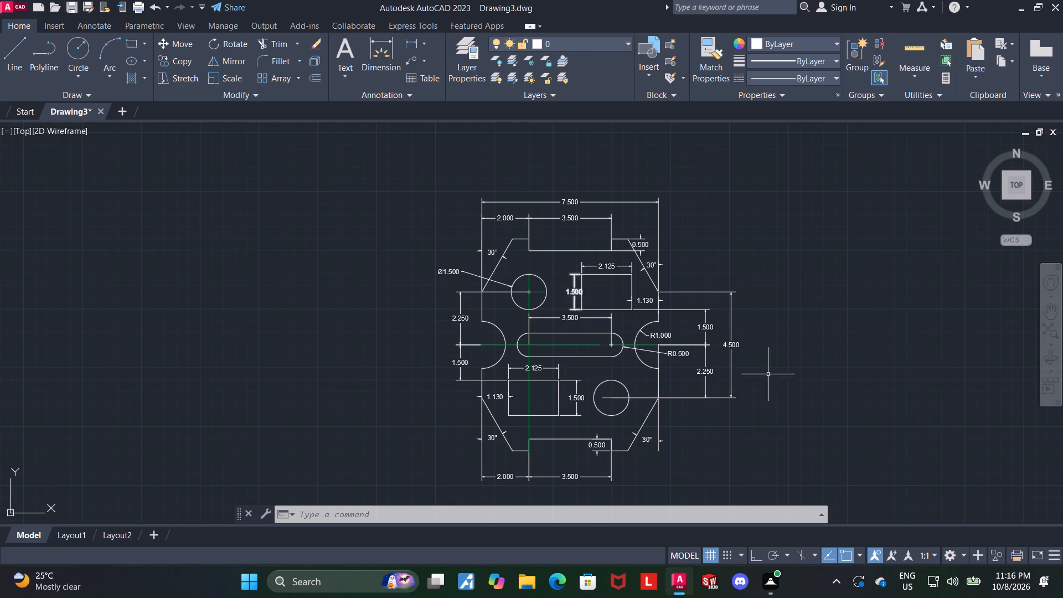
middle_drag(842, 383, 760, 358)
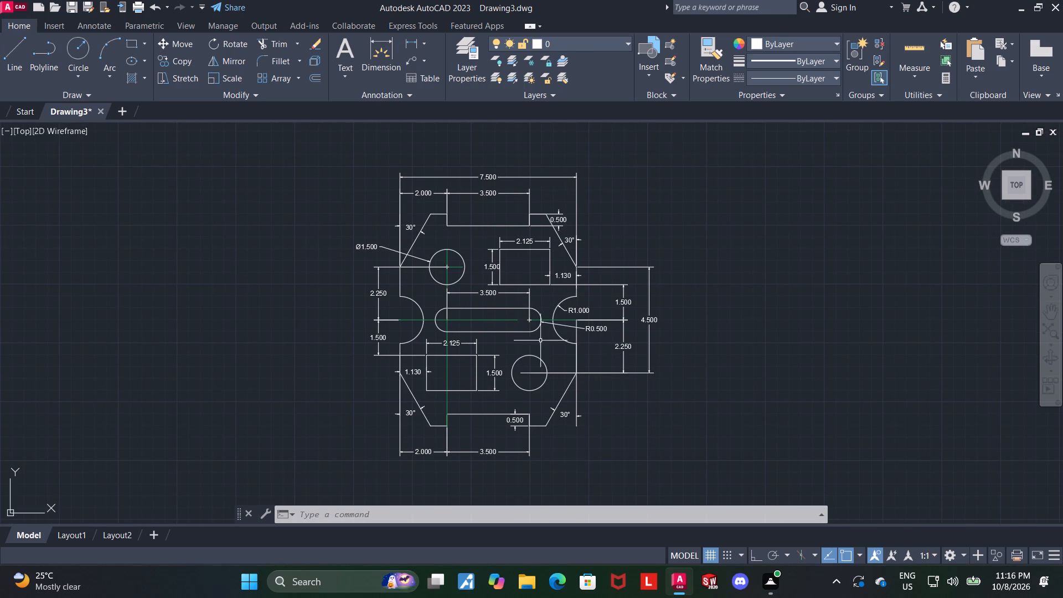
Dimension the plate's overall height between its top and bottom edges, placing the dimension outside the left side.
click(388, 49)
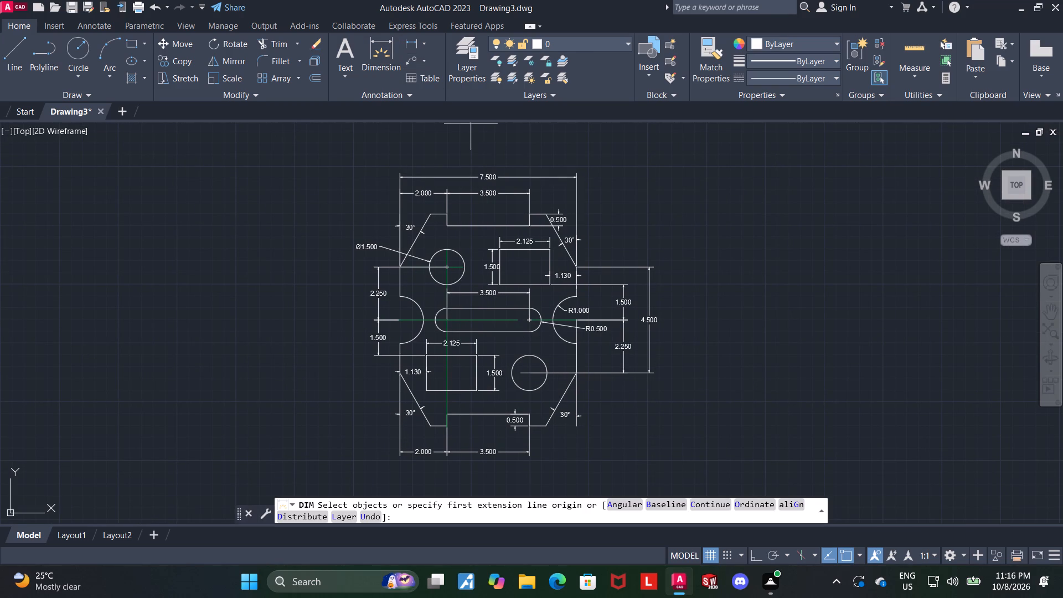
scroll(434, 222, up, 1)
click(426, 211)
scroll(429, 236, down, 3)
scroll(430, 277, up, 2)
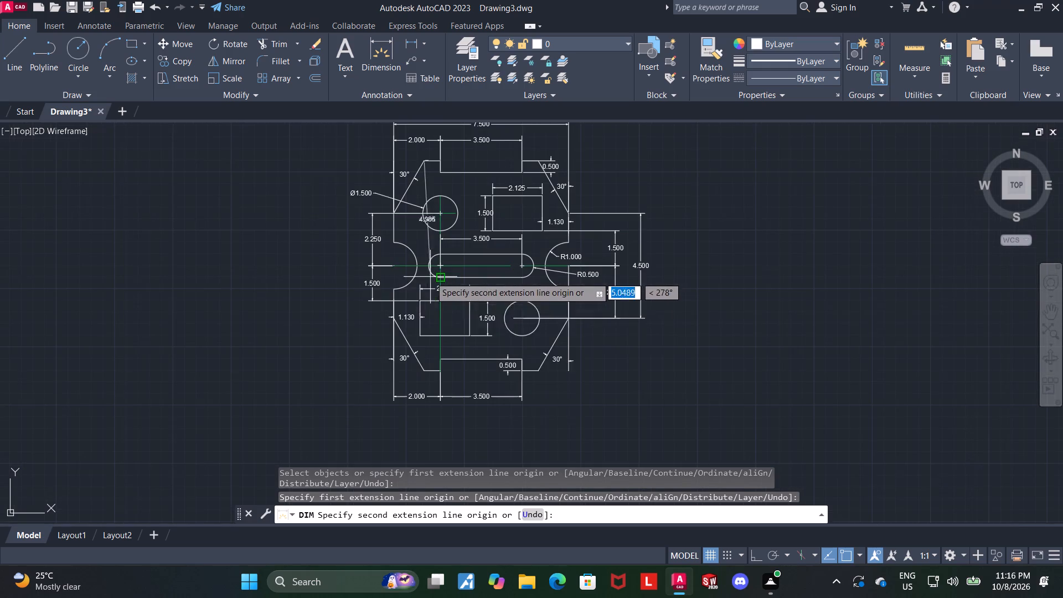
click(426, 370)
scroll(328, 339, up, 1)
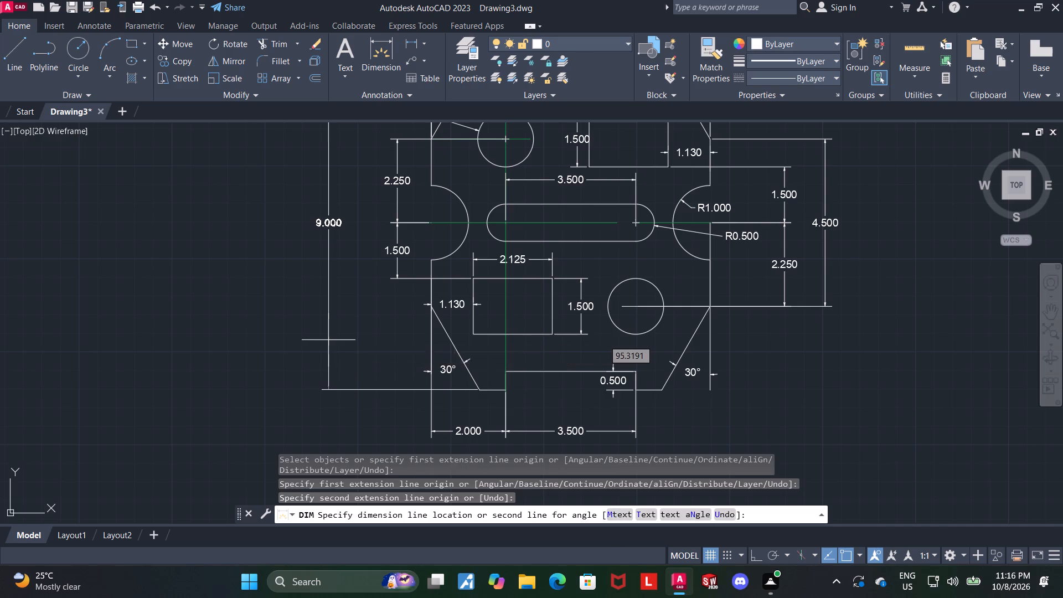
click(328, 340)
key(Escape)
Dimension the vertical distance from the plate's upper-left top corner to the left notch's centre, placing it inside the overall height dimension.
scroll(328, 340, down, 3)
scroll(407, 296, up, 2)
click(385, 49)
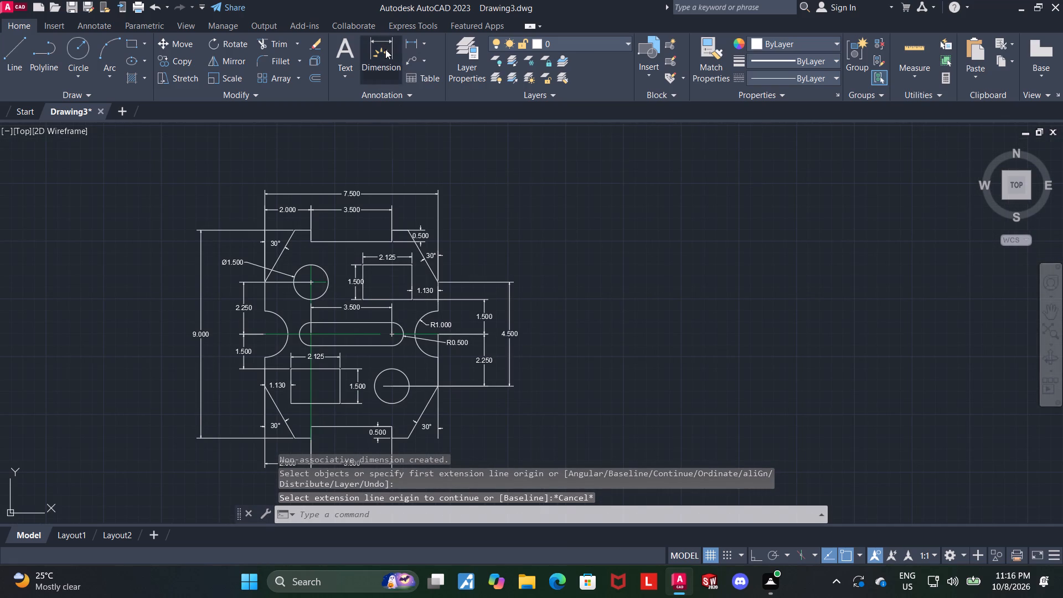
scroll(307, 238, up, 1)
click(287, 225)
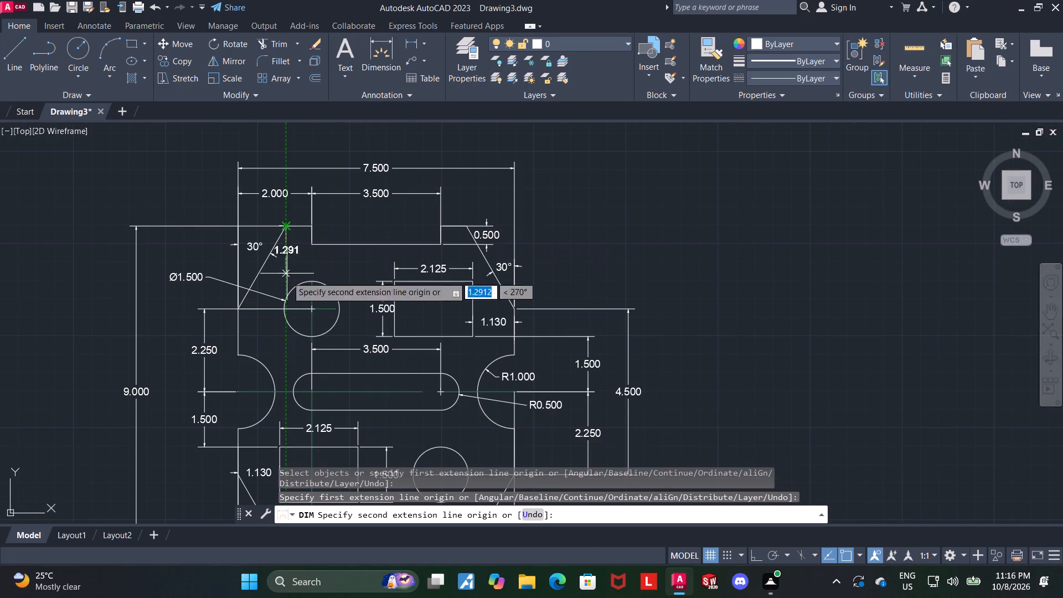
click(236, 394)
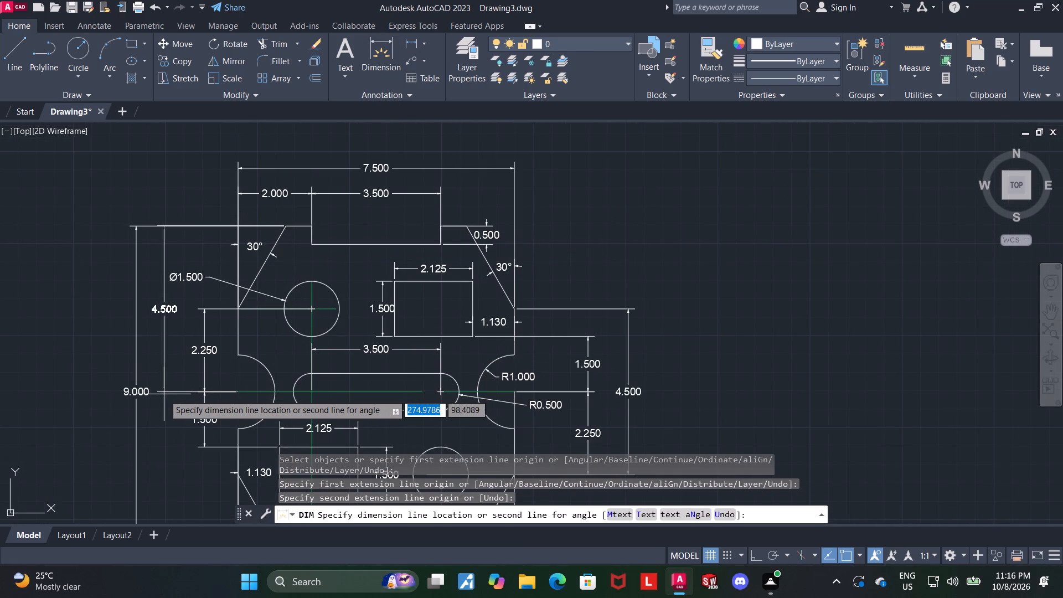
click(162, 394)
key(Escape)
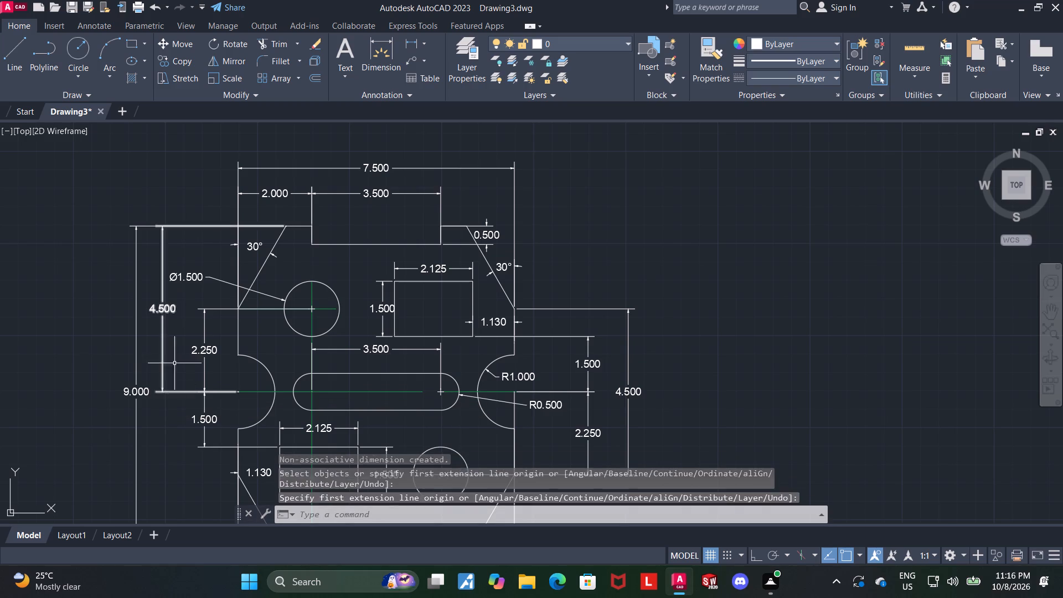
key(Escape)
Move the Ø1.500 diameter text closer to the upper-left hole, clear of the new vertical dimension.
click(192, 276)
click(188, 276)
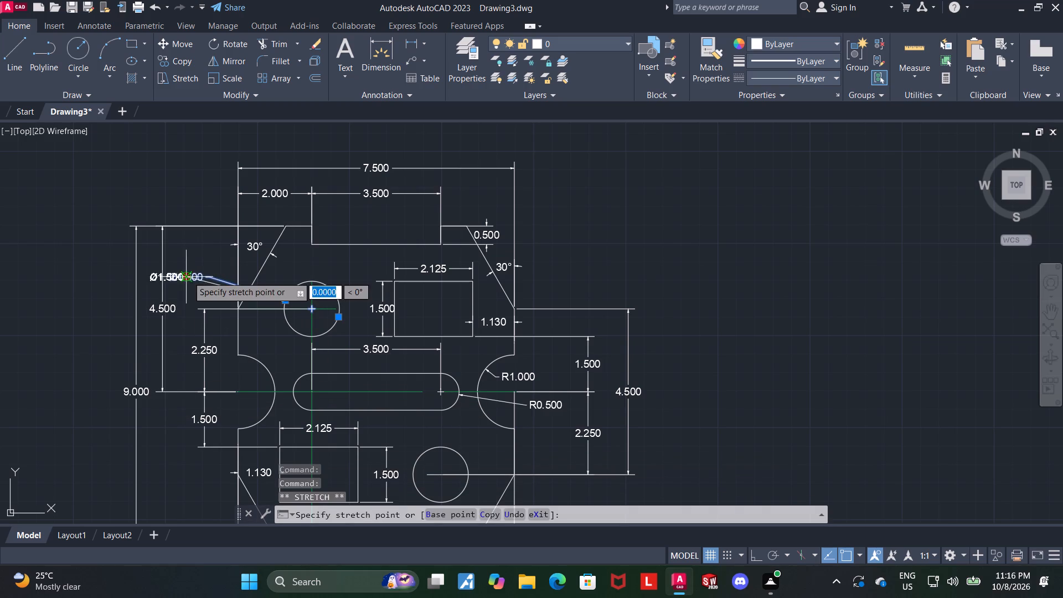
click(221, 274)
key(Escape)
key(Escape)
Review the fully dimensioned plate, checking the angle, notch, slot, hole and rectangle dimensions.
scroll(265, 307, down, 2)
scroll(219, 386, up, 1)
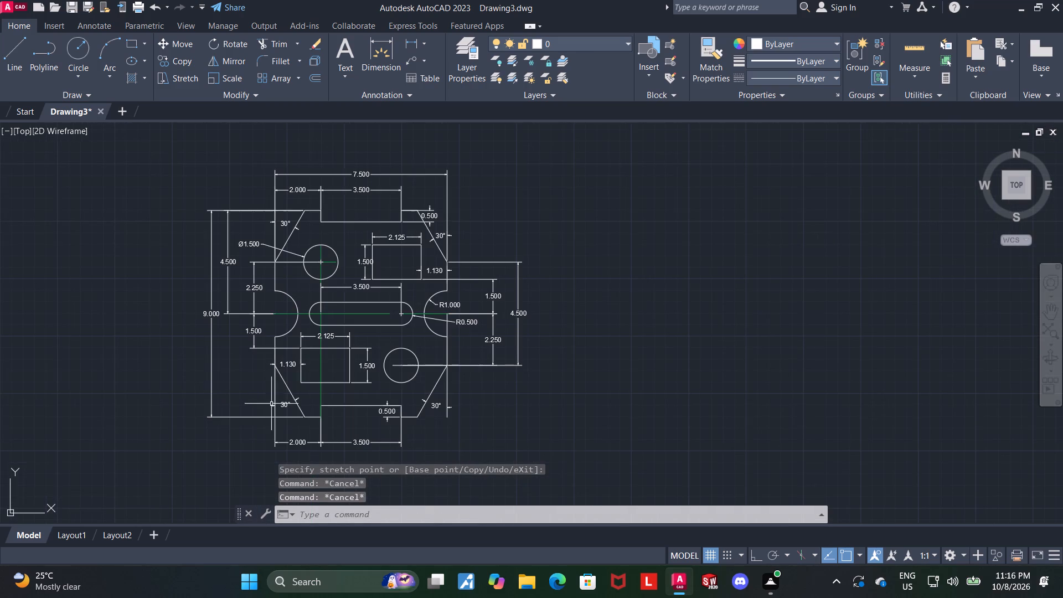
scroll(318, 394, up, 1)
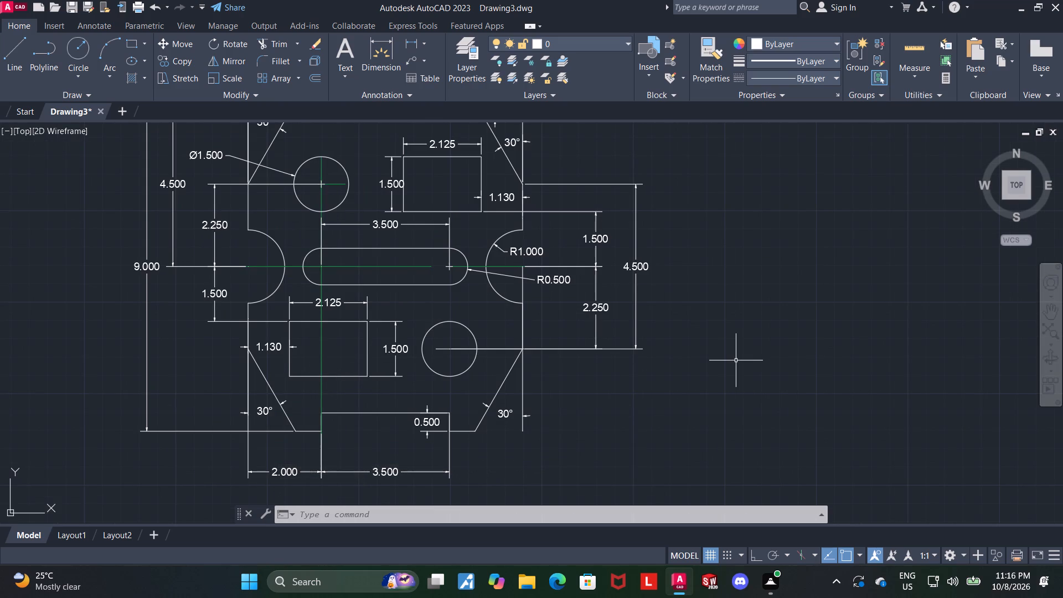
scroll(734, 361, down, 1)
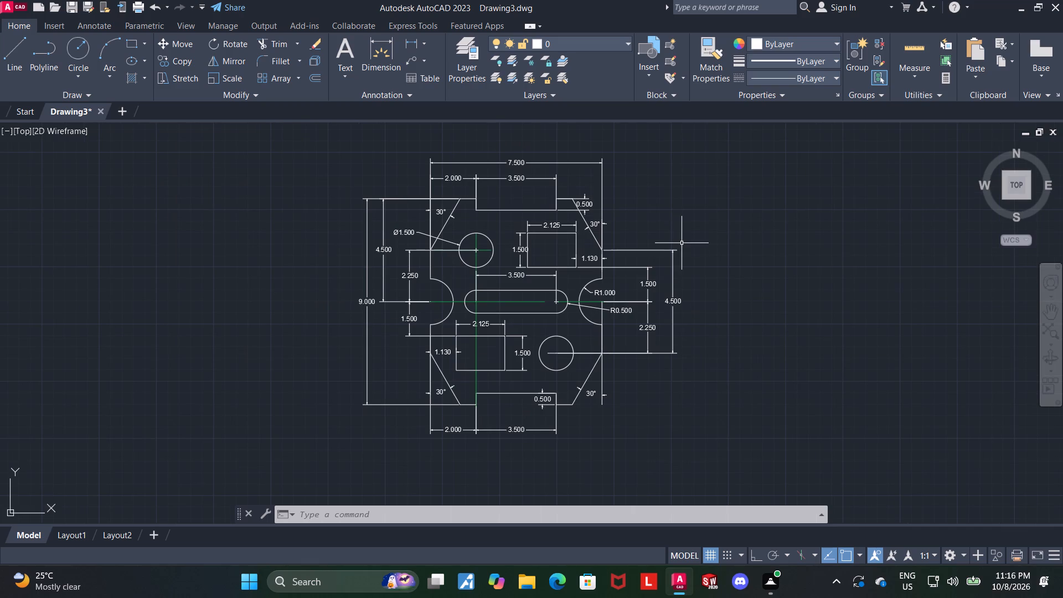
scroll(682, 243, up, 1)
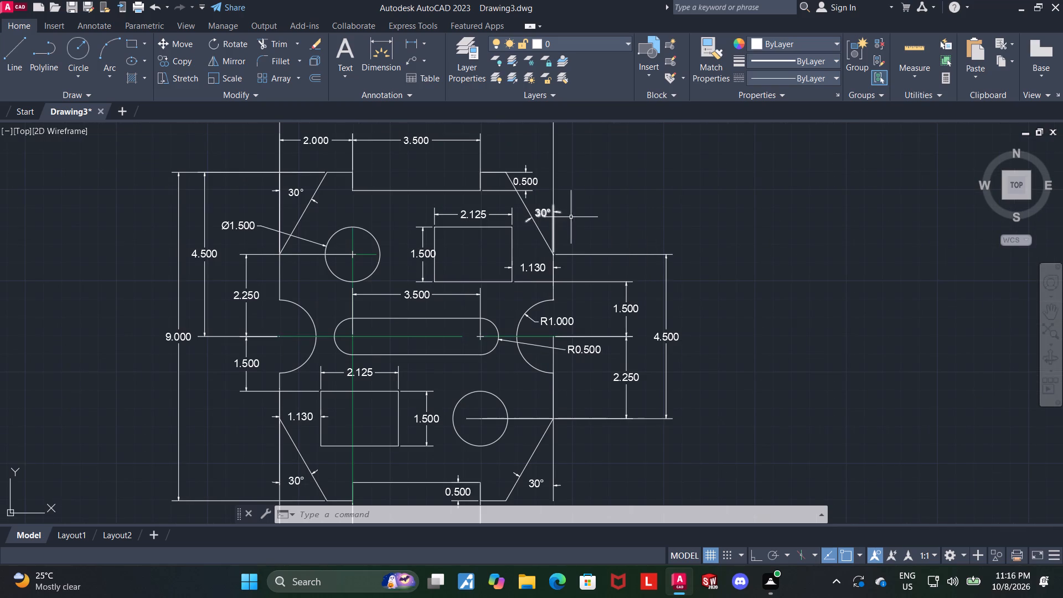
scroll(552, 209, down, 1)
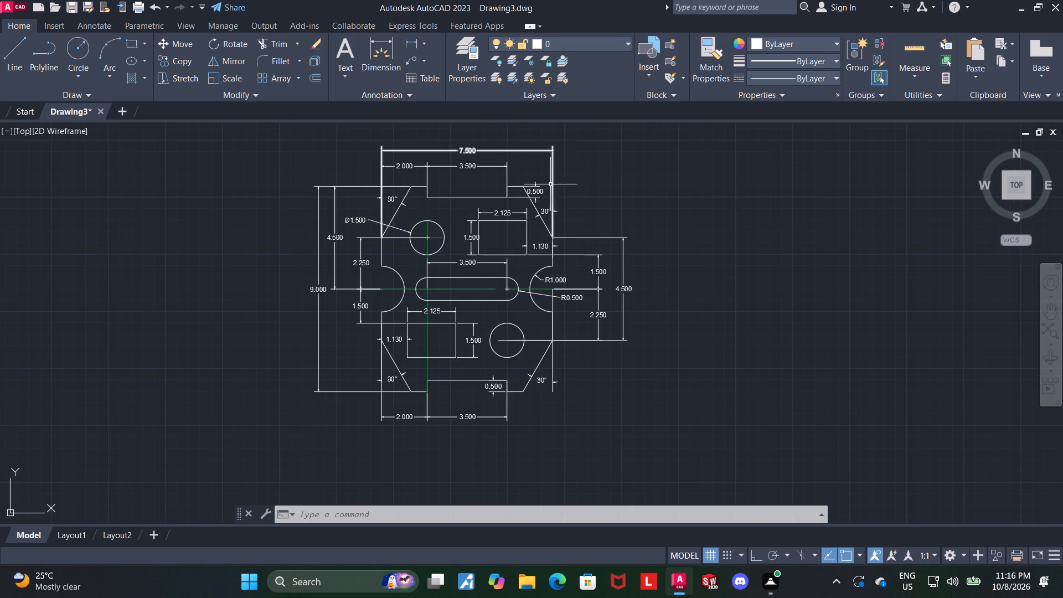
scroll(667, 339, up, 1)
middle_drag(668, 329, 808, 333)
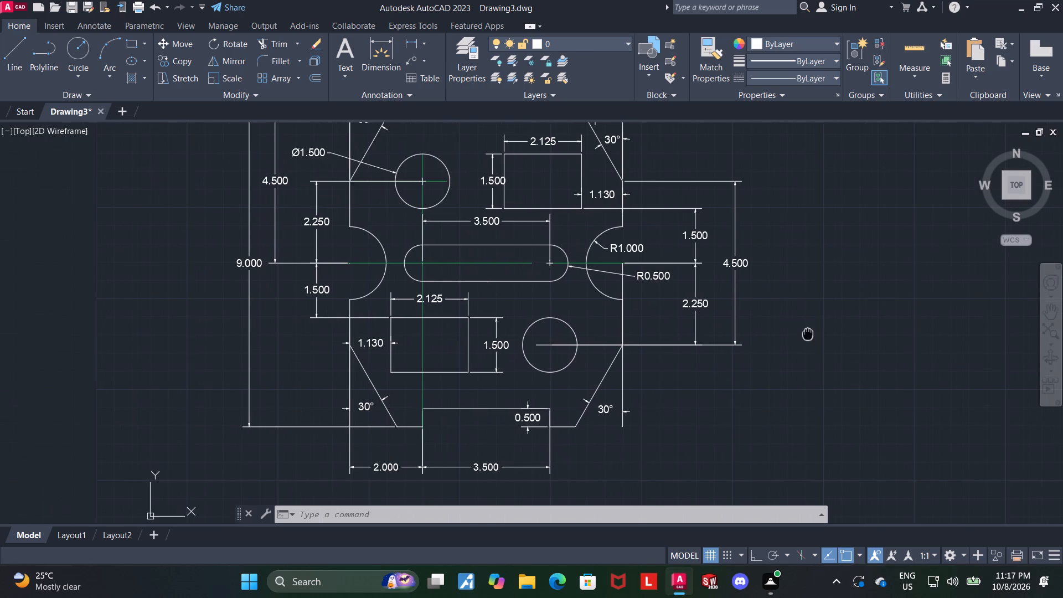
middle_drag(808, 333, 807, 333)
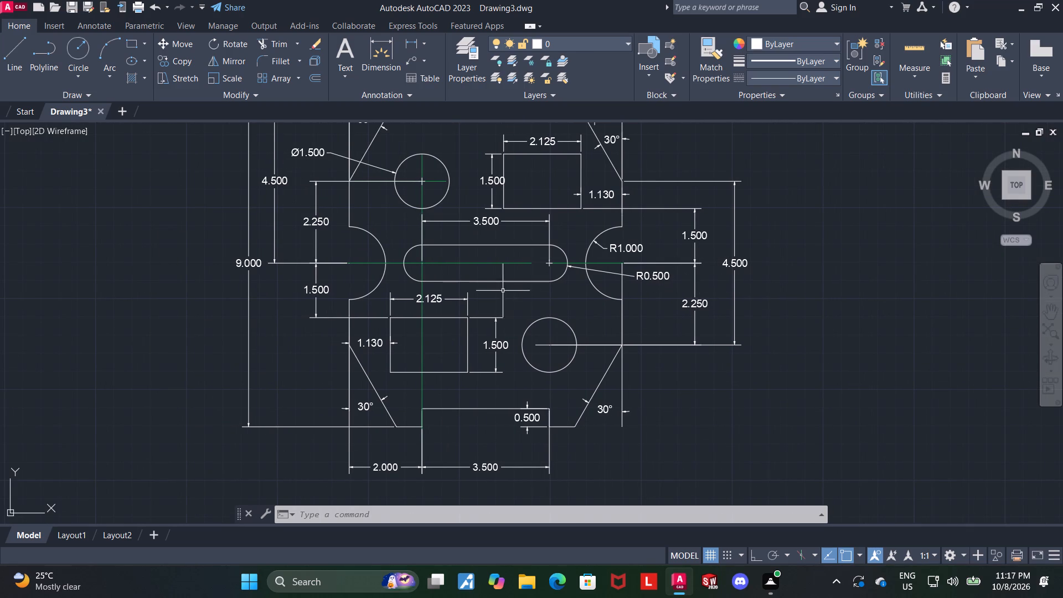
scroll(477, 281, up, 1)
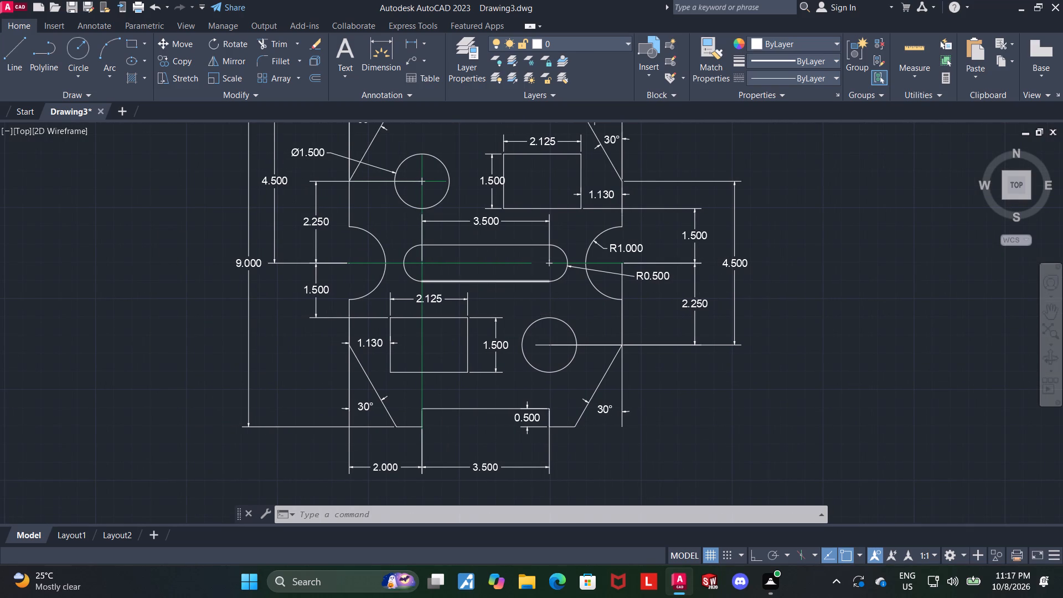
scroll(477, 281, down, 2)
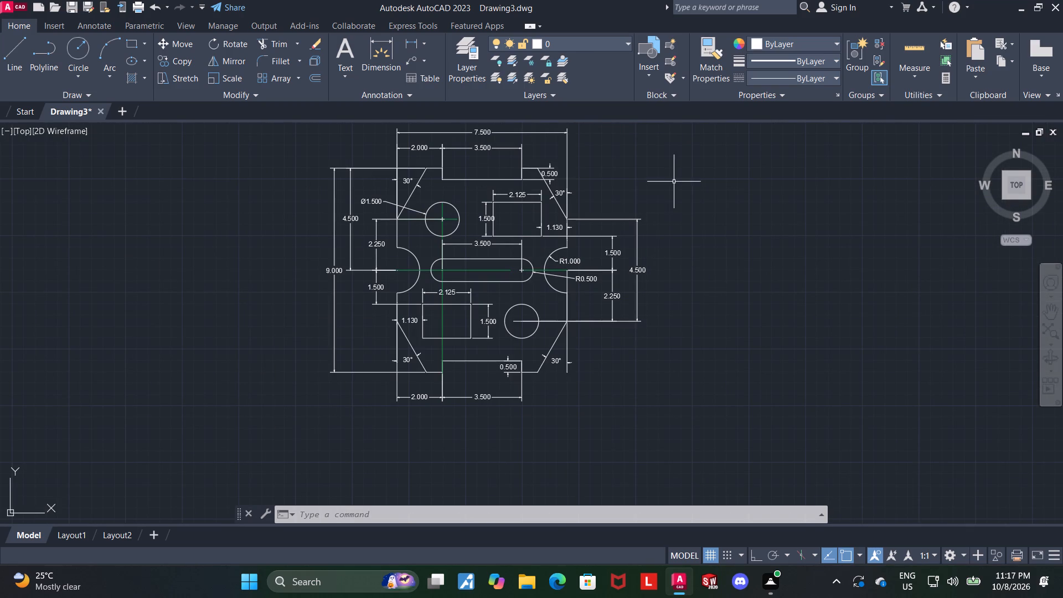
scroll(665, 204, up, 1)
middle_drag(679, 214, 792, 220)
scroll(792, 221, down, 1)
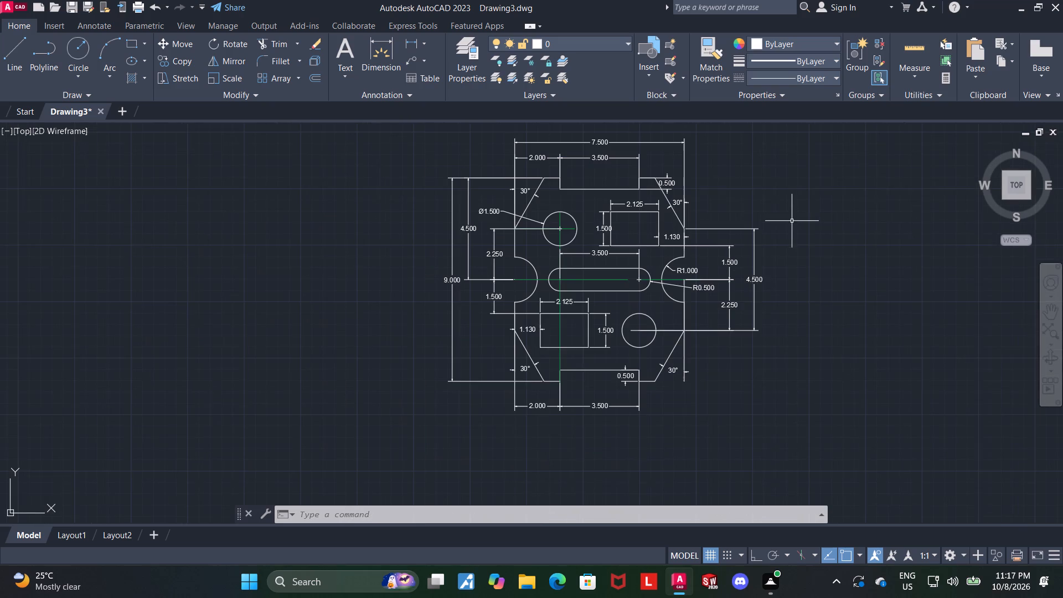
middle_drag(786, 234, 777, 239)
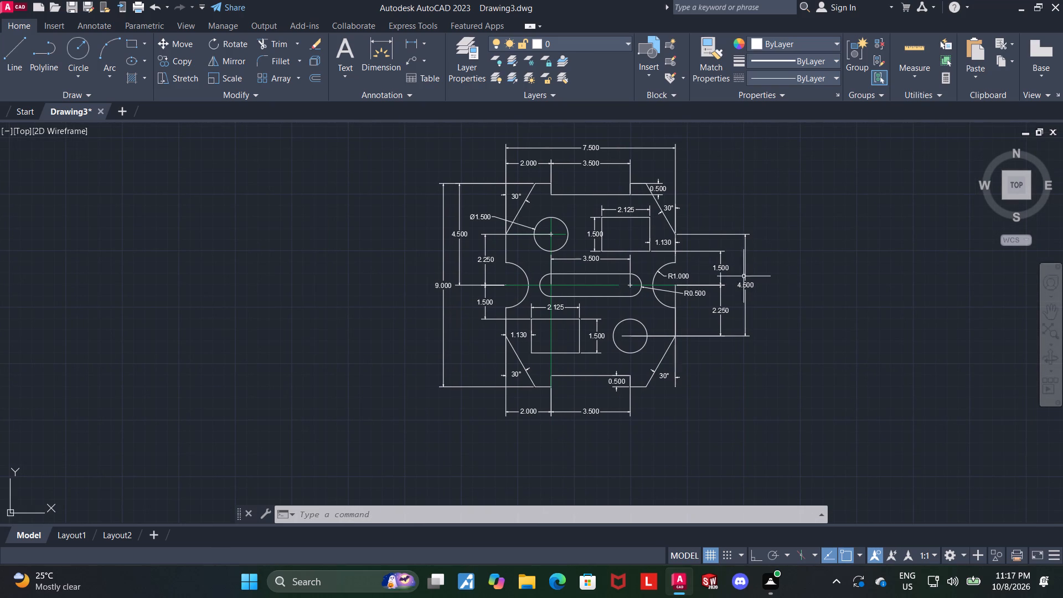
Modify the Standard dimension style's text colour, trying Blue and Red before setting it to ByLayer.
key(d)
key(Return)
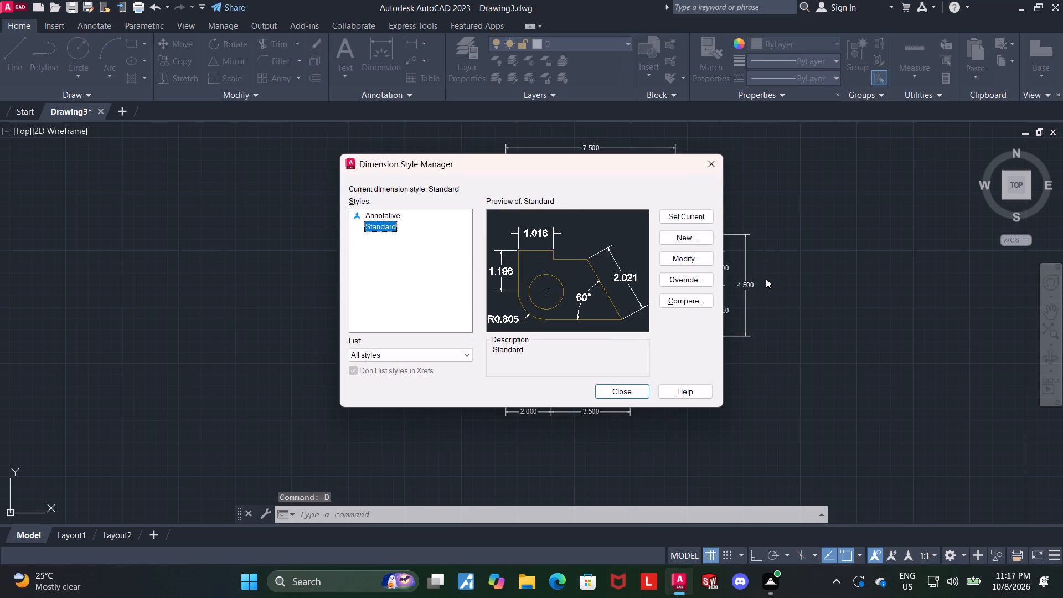
click(693, 259)
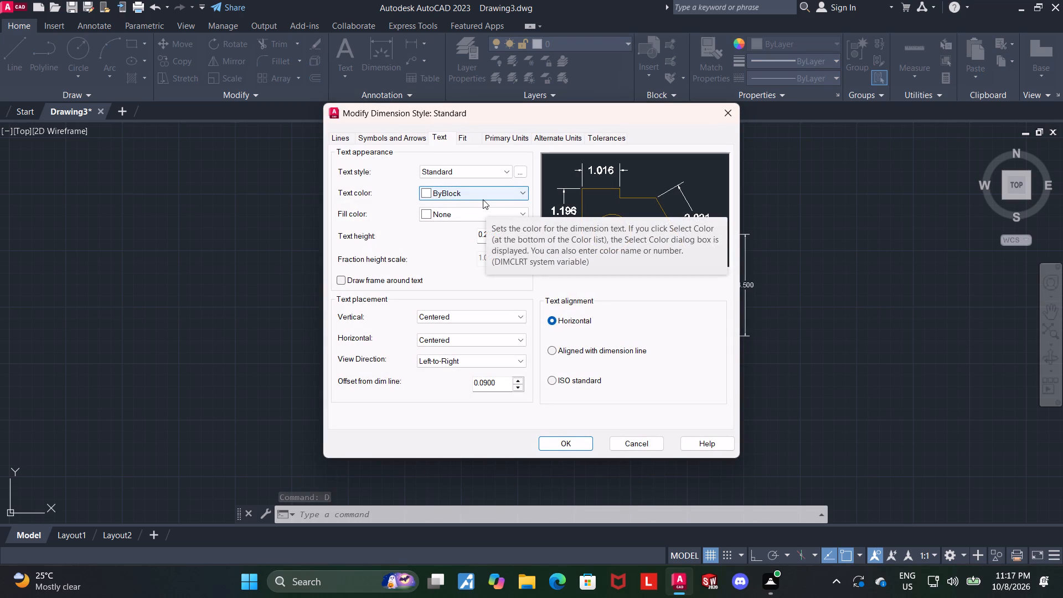
click(453, 195)
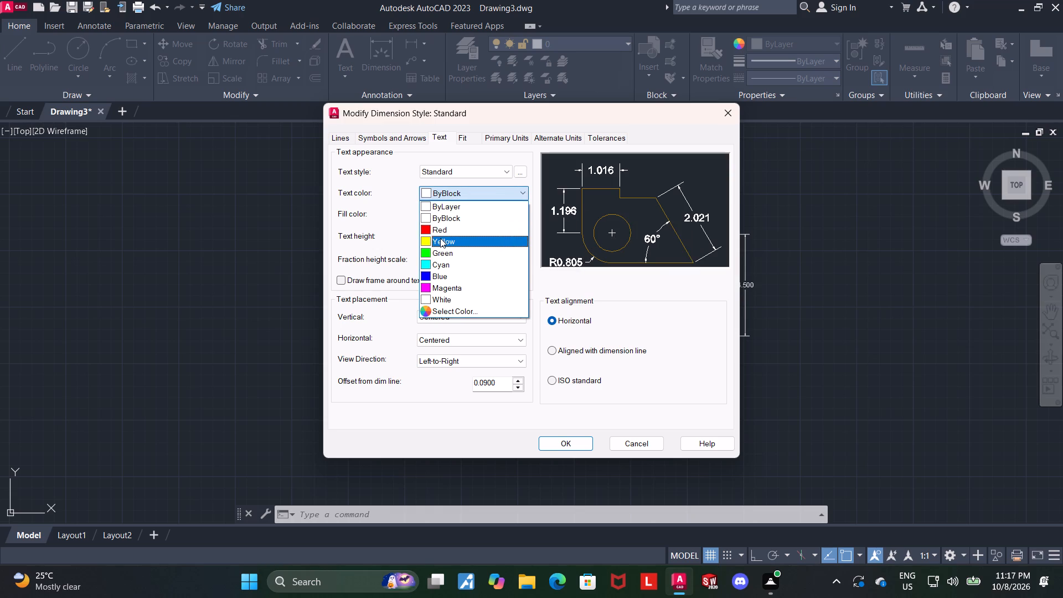
click(442, 272)
click(450, 195)
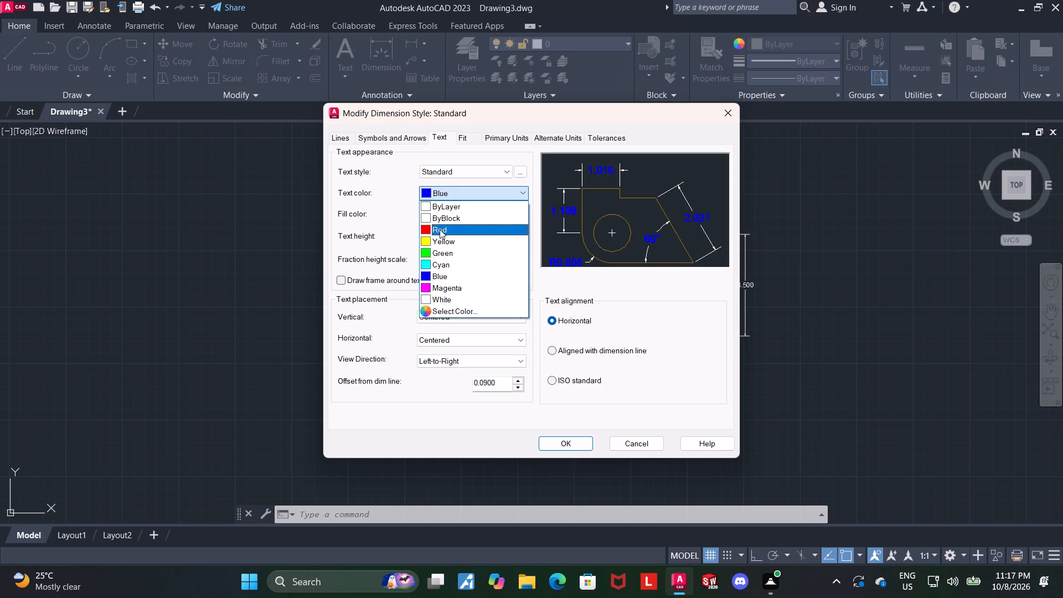
click(440, 231)
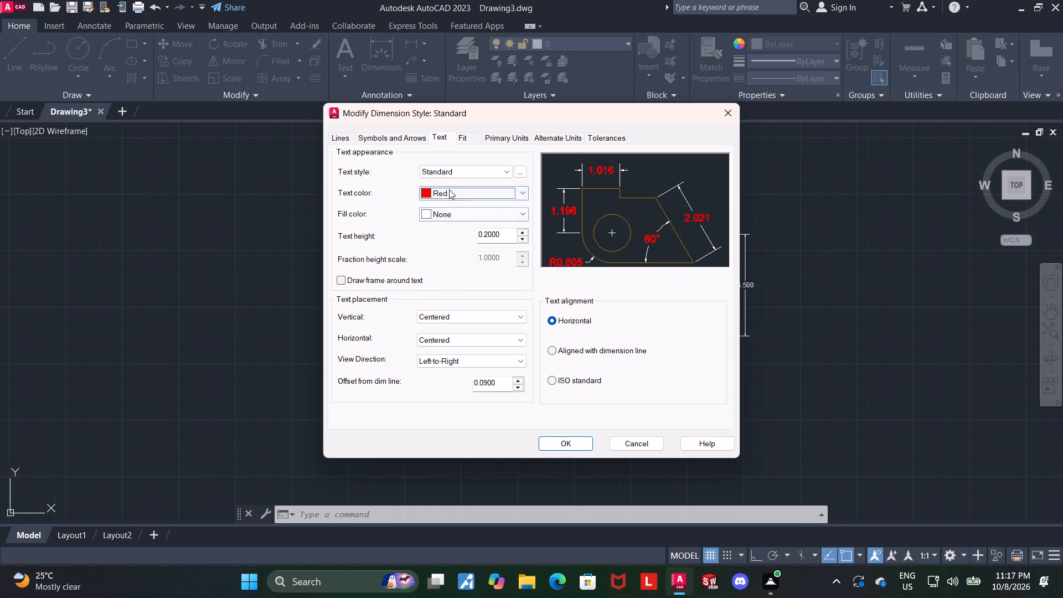
click(449, 189)
click(438, 205)
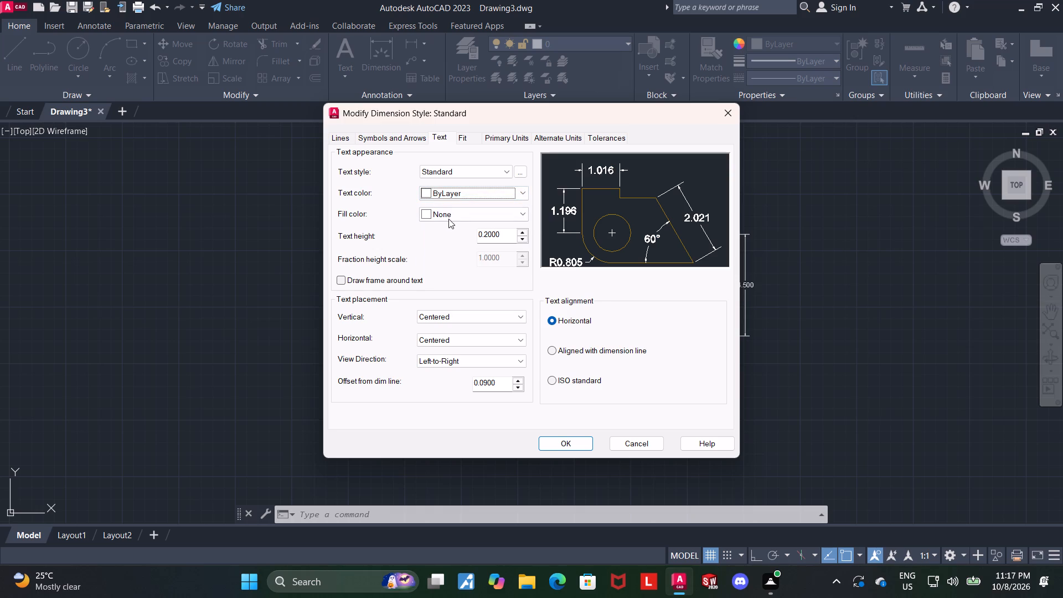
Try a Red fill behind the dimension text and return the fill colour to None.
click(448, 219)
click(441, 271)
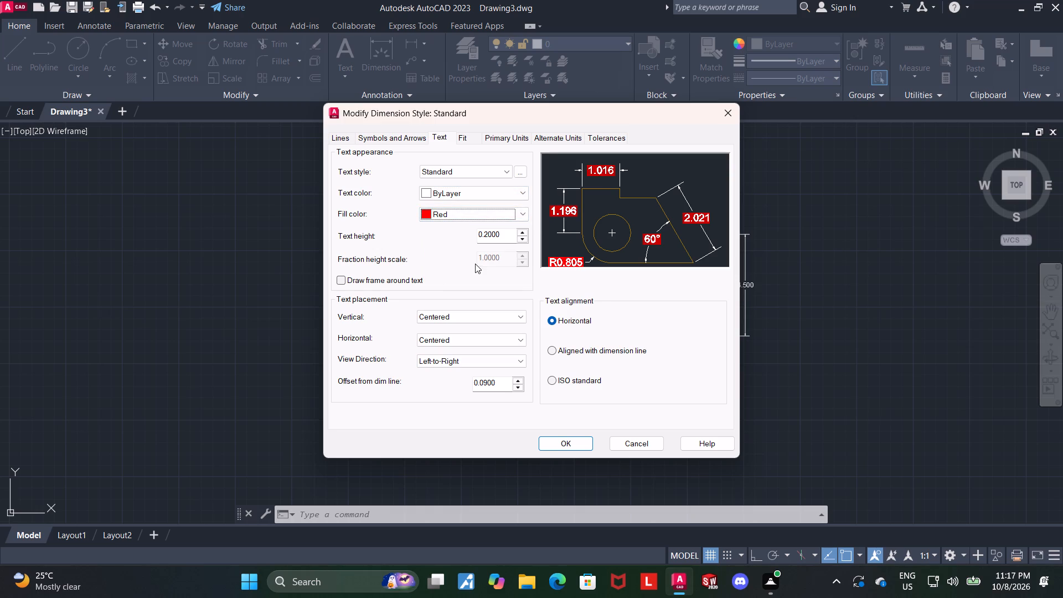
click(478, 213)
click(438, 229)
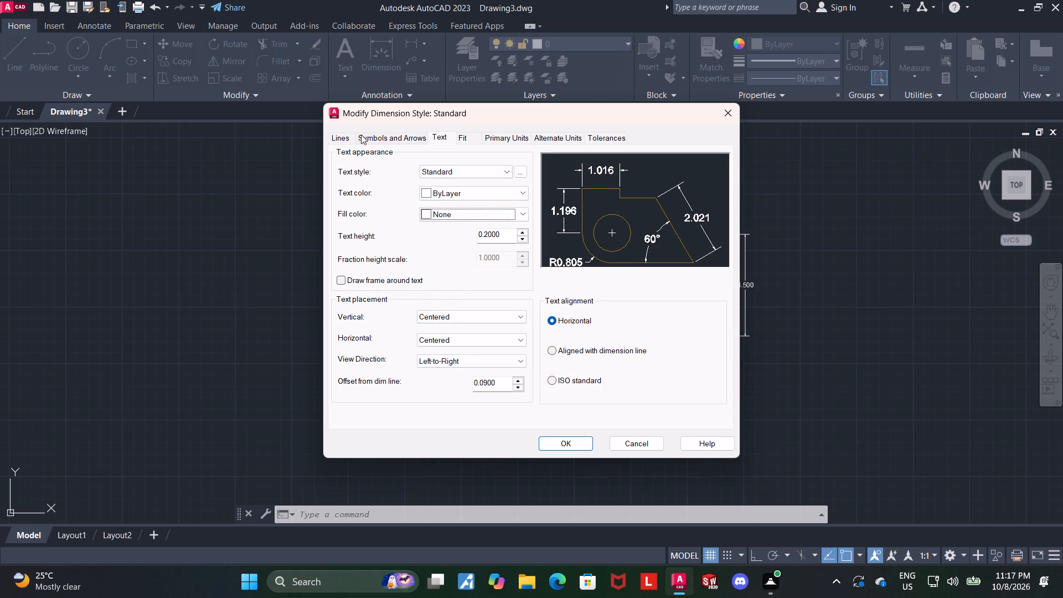
Set the Standard dimension style's extension lines and dimension lines to Red and apply the style.
click(347, 138)
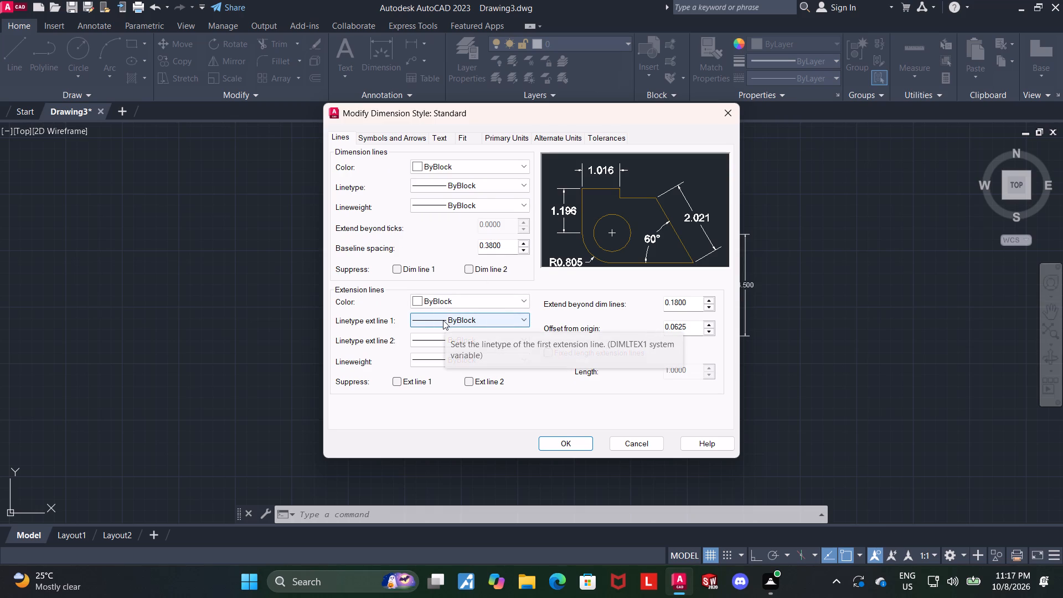
click(441, 304)
click(433, 338)
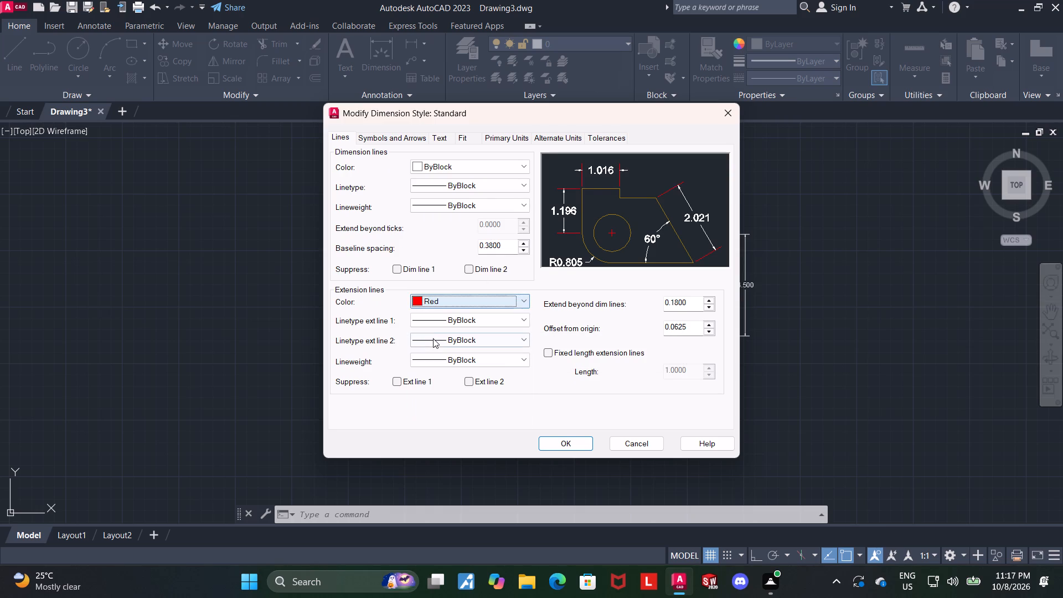
click(452, 167)
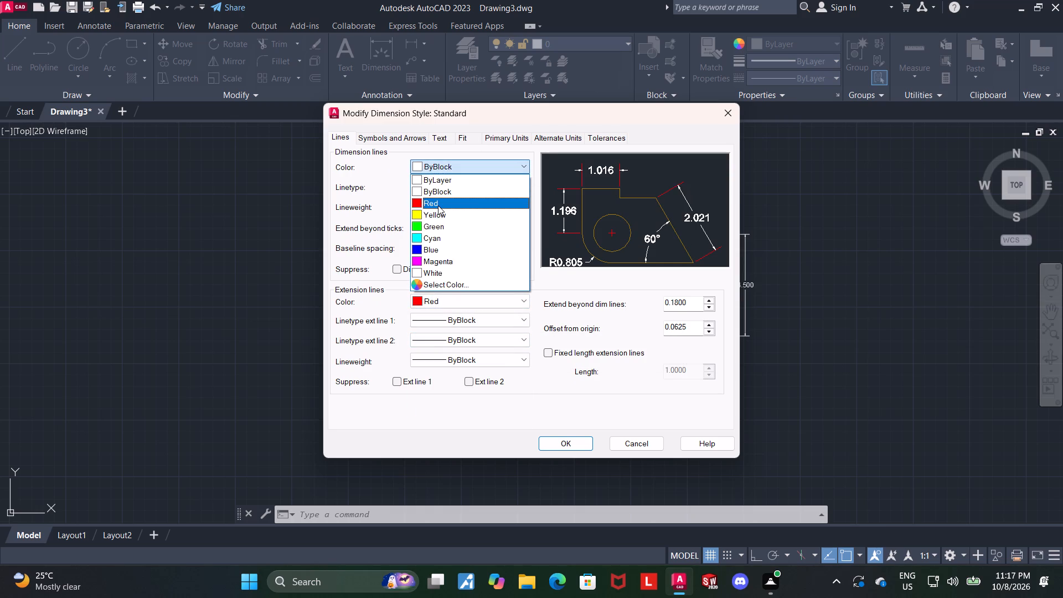
click(438, 205)
click(567, 438)
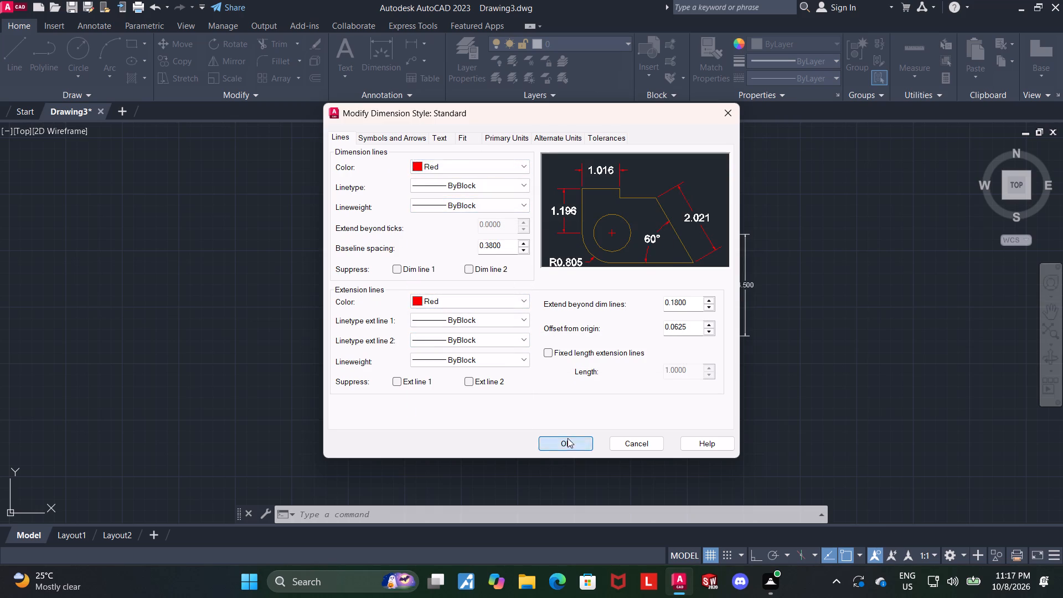
click(615, 394)
Move the 1.130 dimension beside the lower-left rectangle slightly upward, clear of the chamfer's top corner.
scroll(785, 323, up, 1)
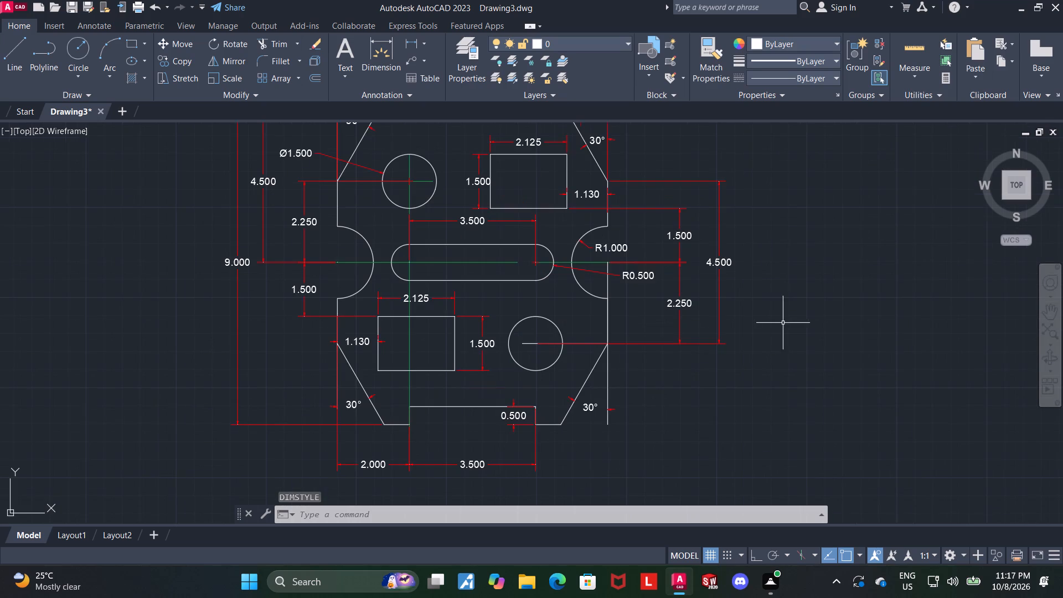
scroll(780, 328, down, 1)
middle_drag(776, 322, 752, 337)
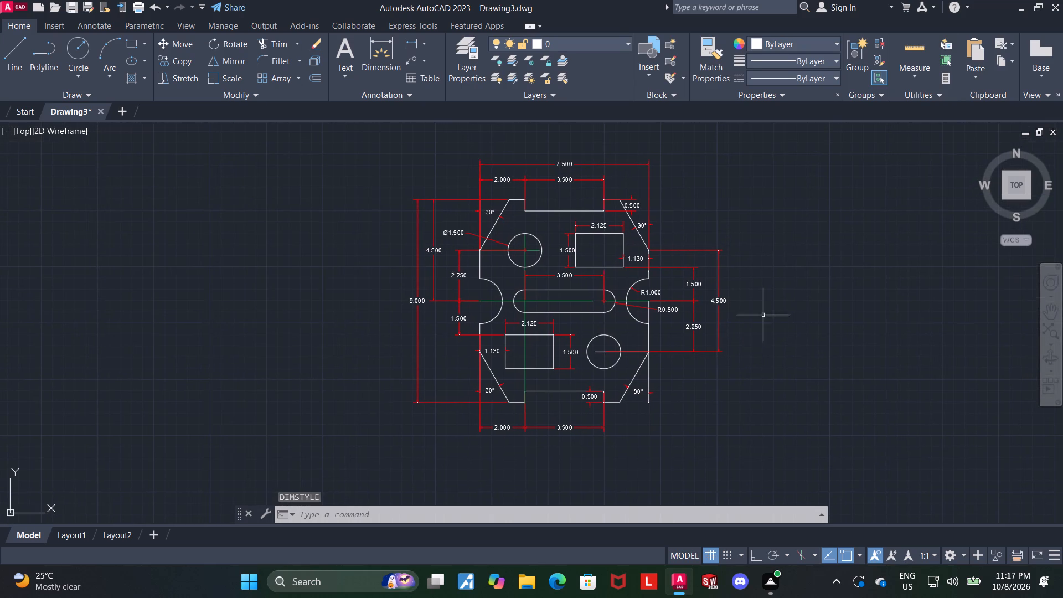
scroll(765, 312, up, 1)
middle_drag(768, 317, 775, 319)
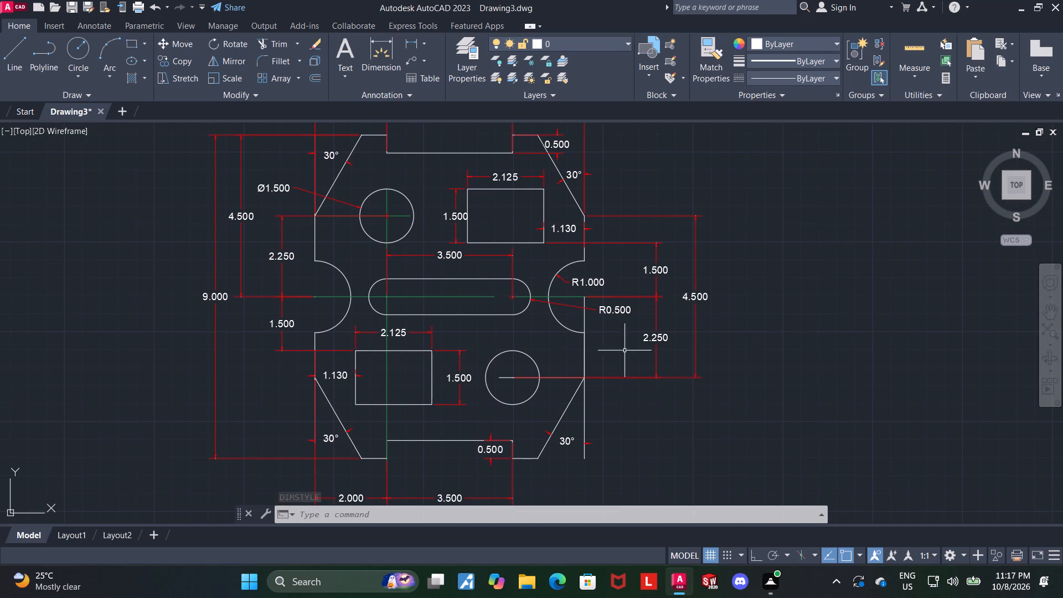
scroll(369, 382, up, 2)
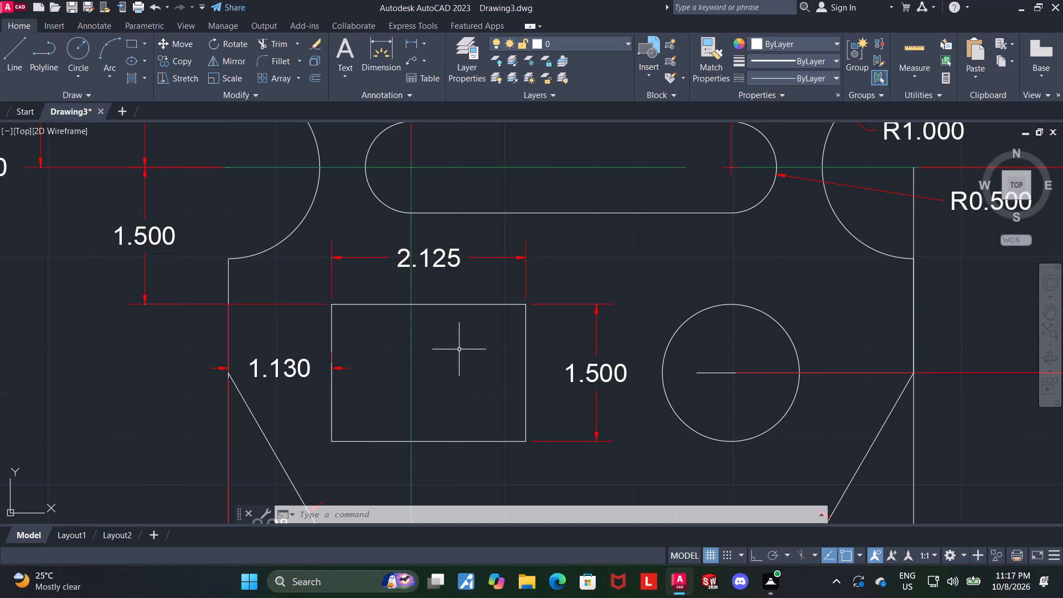
click(267, 367)
key(Escape)
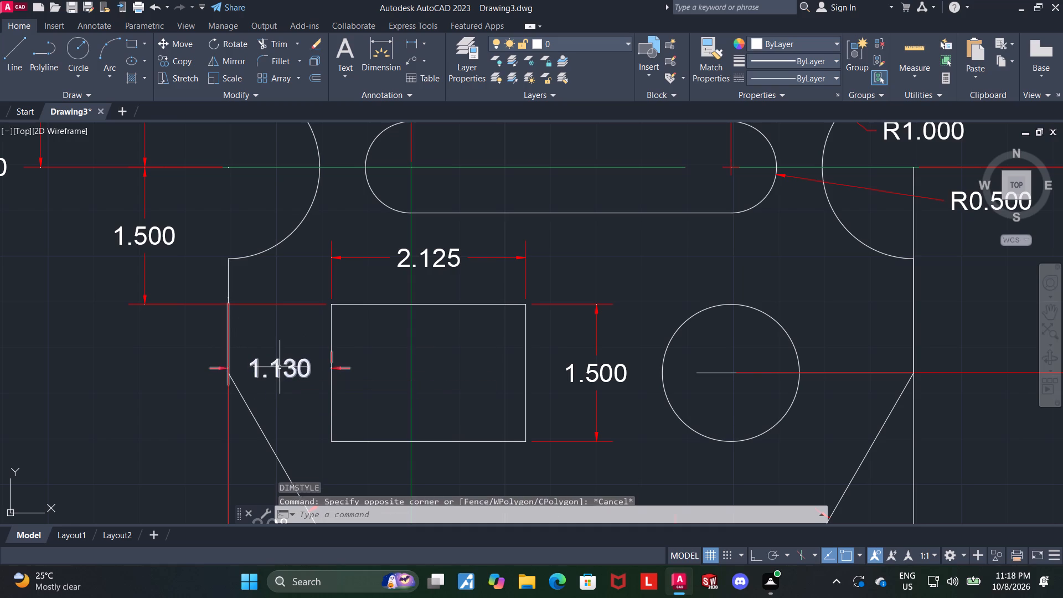
click(278, 371)
drag(281, 369, 281, 363)
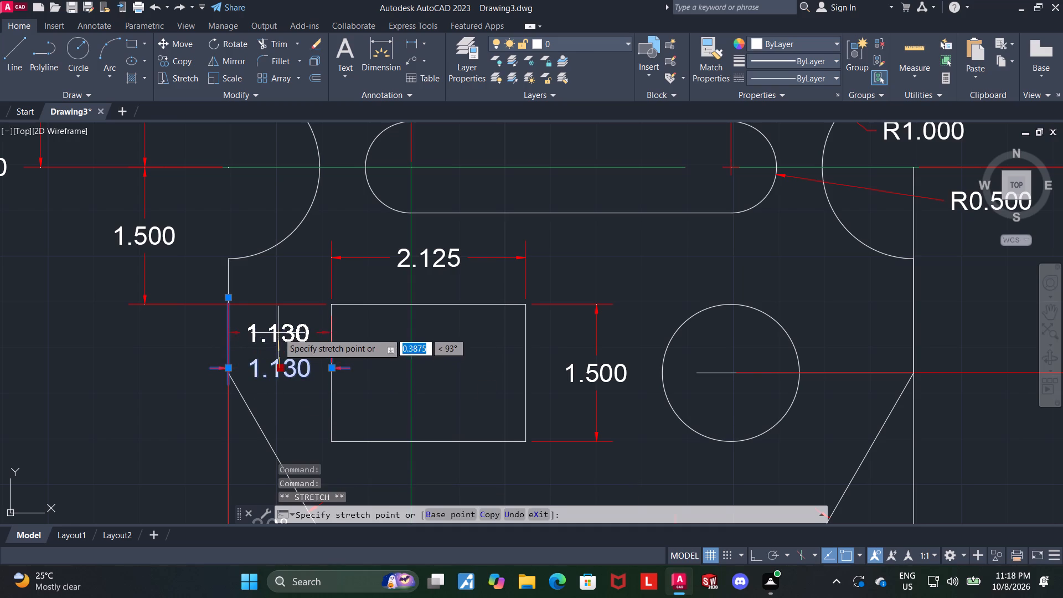
click(278, 333)
key(Escape)
key(Escape)
Delete the leftover vertical lines running down outside the lower-left and lower-right chamfers.
scroll(383, 363, down, 2)
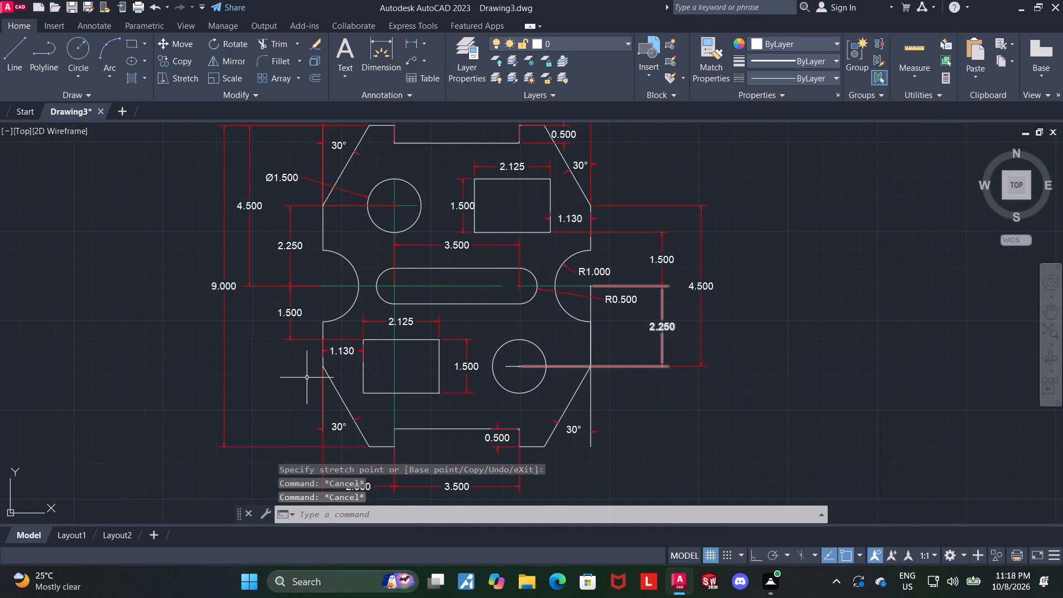
scroll(306, 378, up, 3)
scroll(401, 363, up, 4)
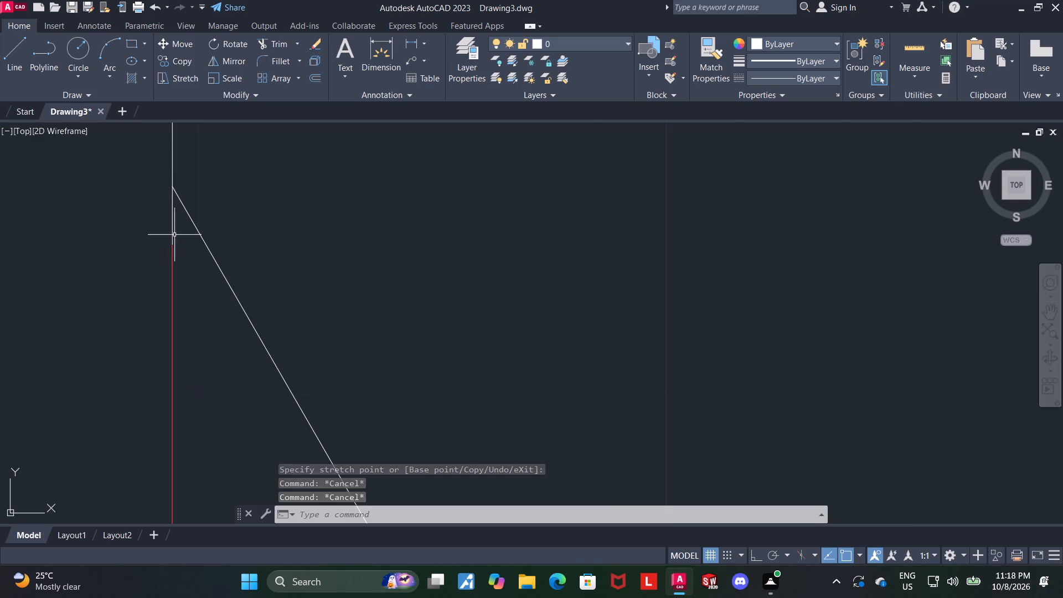
scroll(178, 252, down, 4)
scroll(193, 362, down, 4)
scroll(197, 377, up, 3)
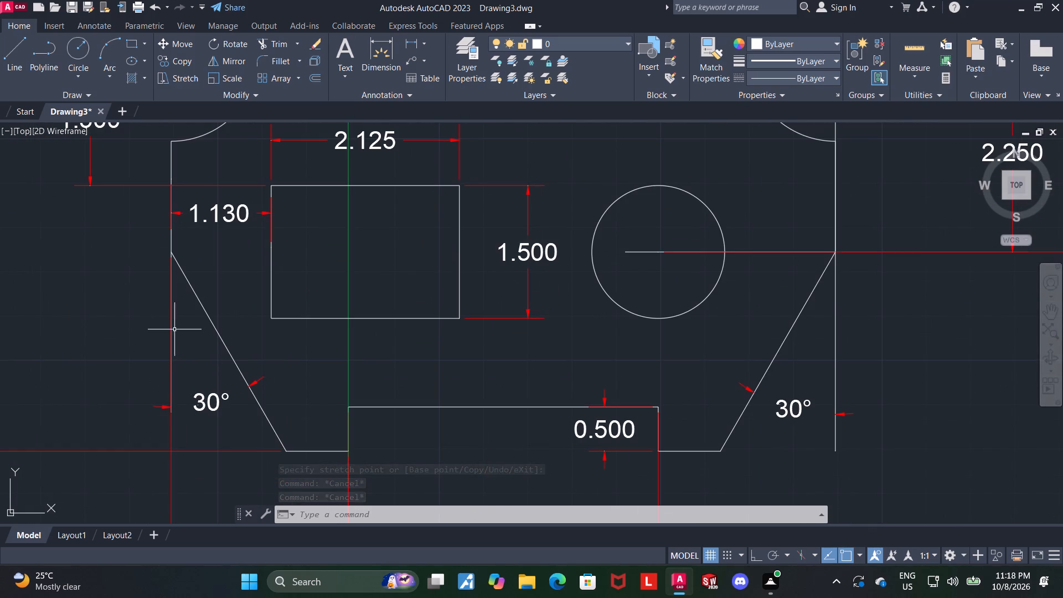
scroll(172, 329, down, 2)
scroll(165, 360, up, 1)
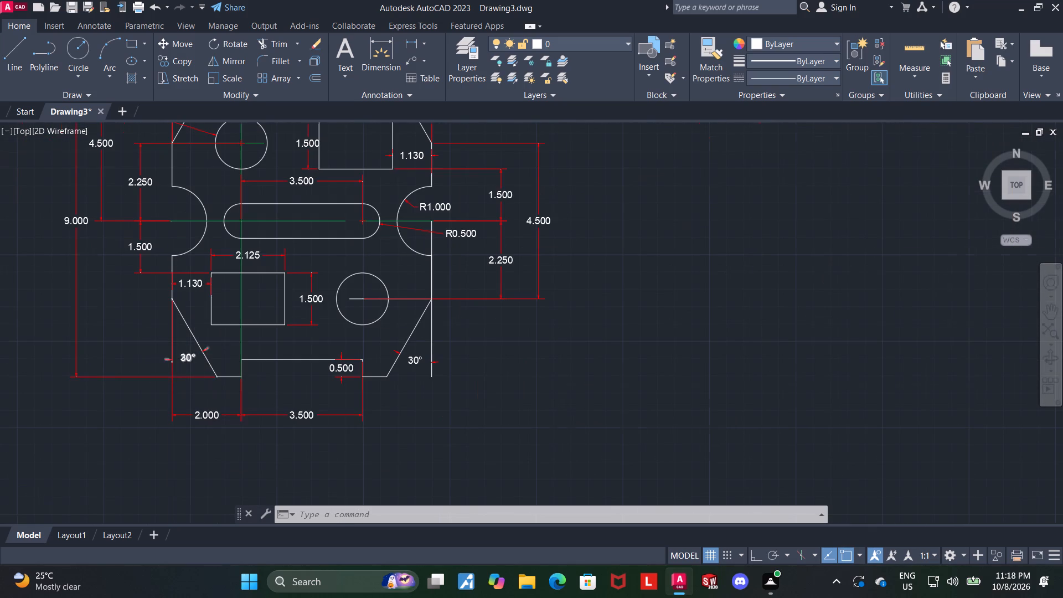
scroll(165, 360, up, 1)
scroll(178, 242, up, 4)
scroll(190, 237, down, 4)
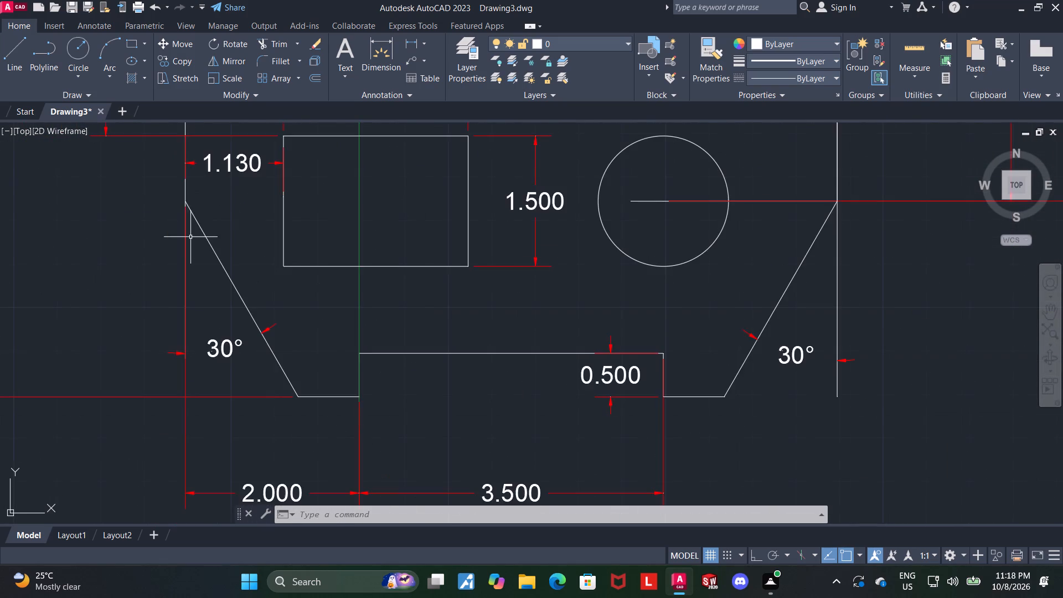
scroll(182, 198, up, 5)
click(196, 229)
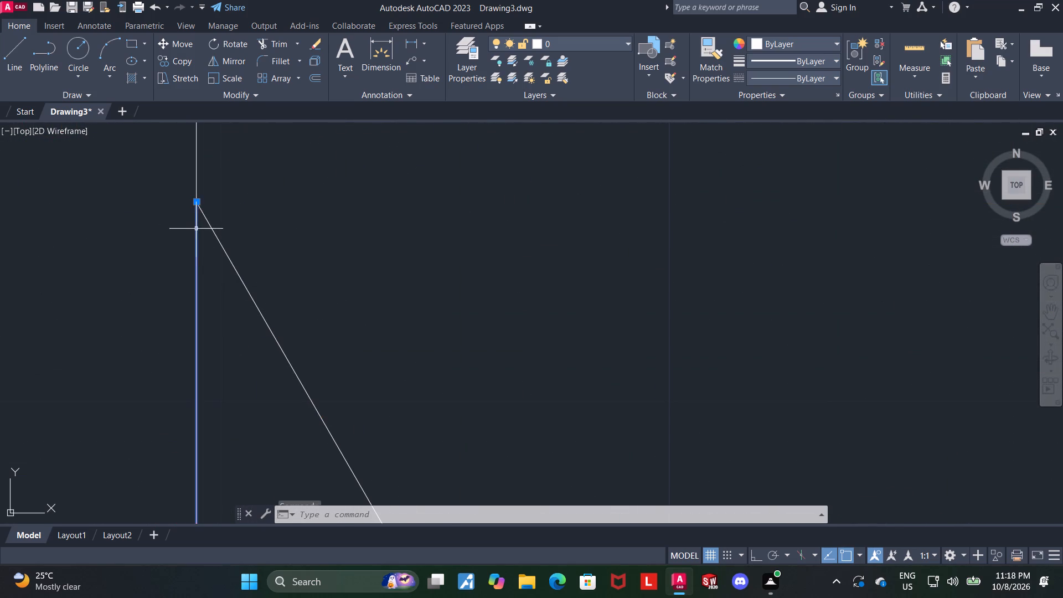
scroll(199, 254, down, 6)
key(Delete)
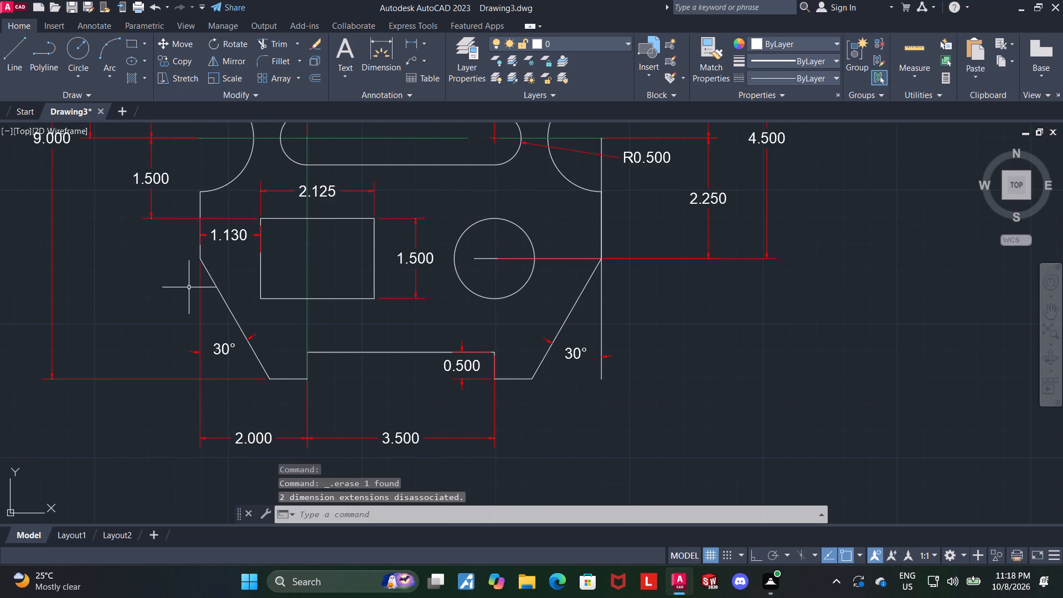
scroll(313, 313, down, 1)
click(493, 303)
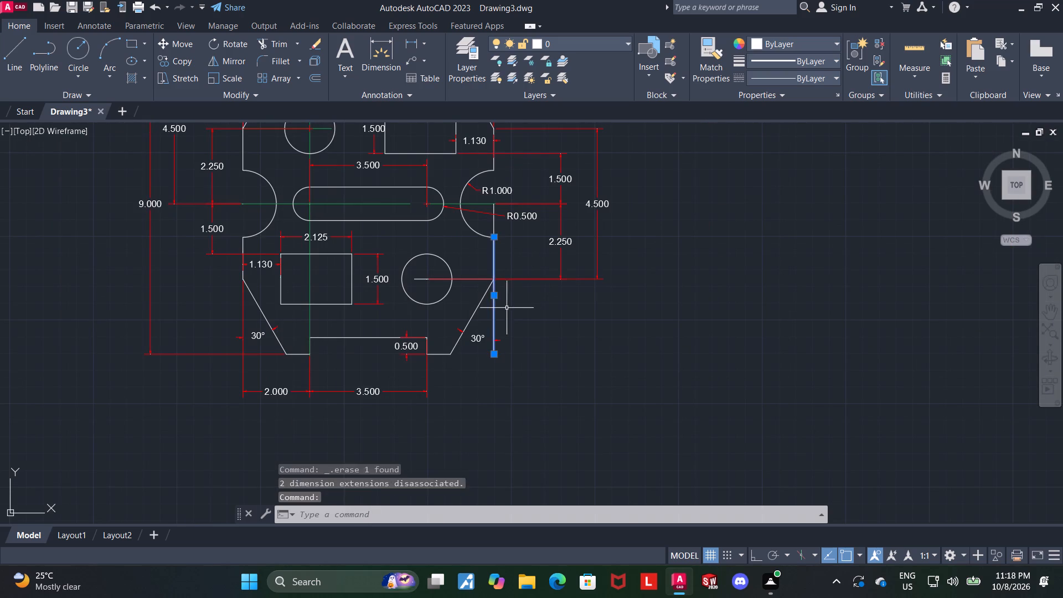
key(Delete)
Check the upper-right and upper-left chamfer corners for leftover vertical lines beneath the dimension extension lines.
scroll(537, 294, down, 1)
scroll(520, 172, up, 3)
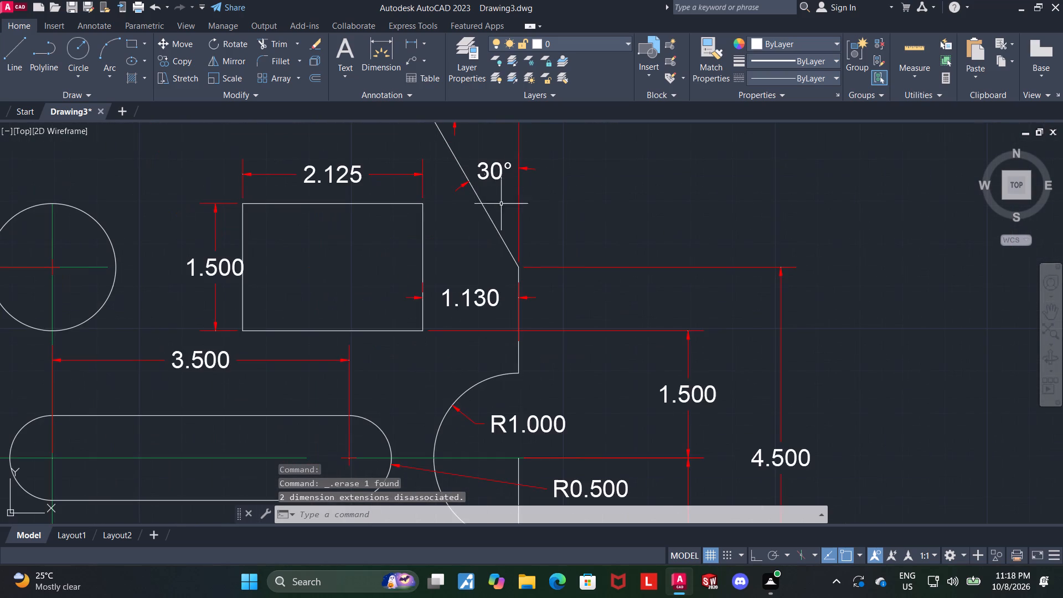
scroll(510, 222, down, 2)
scroll(512, 218, up, 2)
click(511, 212)
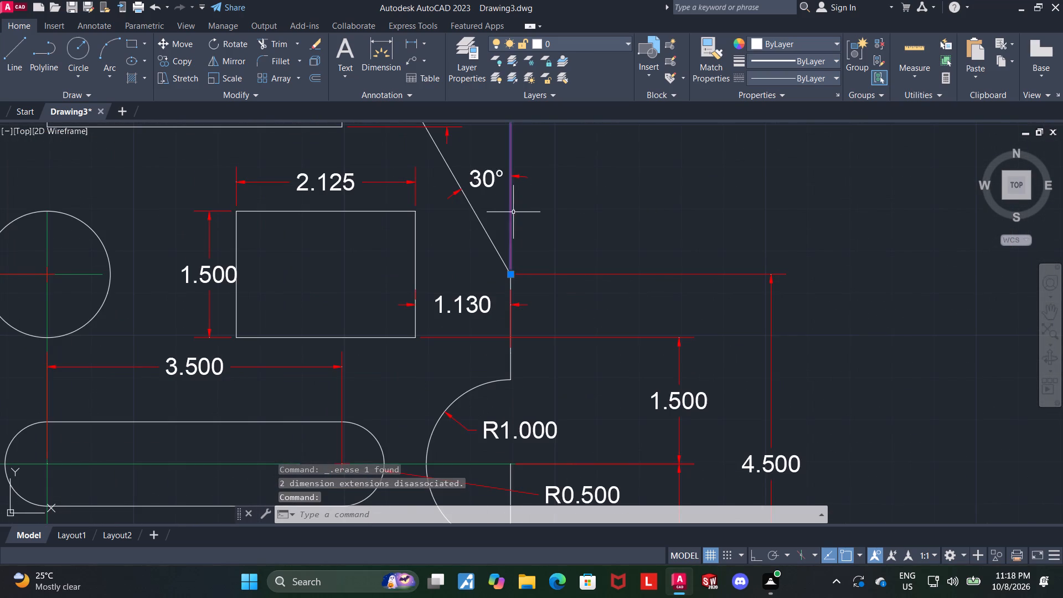
scroll(547, 220, down, 3)
scroll(388, 204, up, 2)
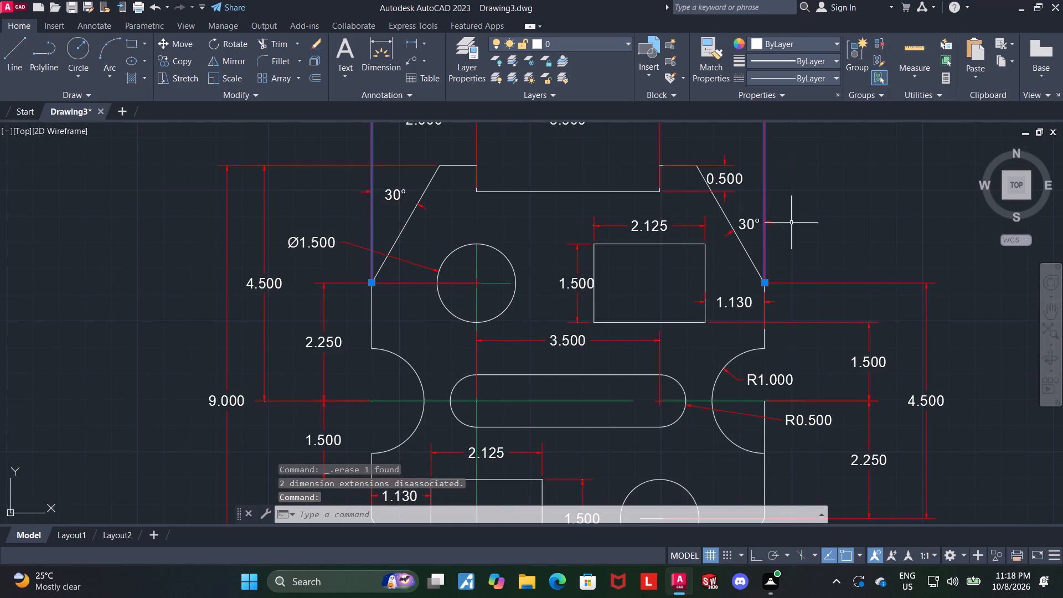
key(Escape)
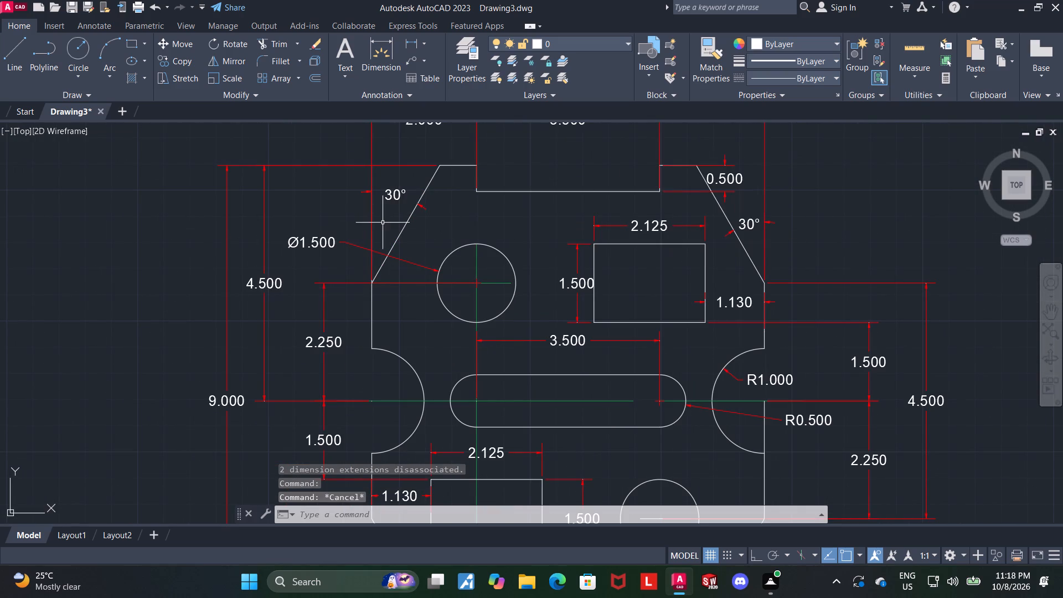
click(371, 224)
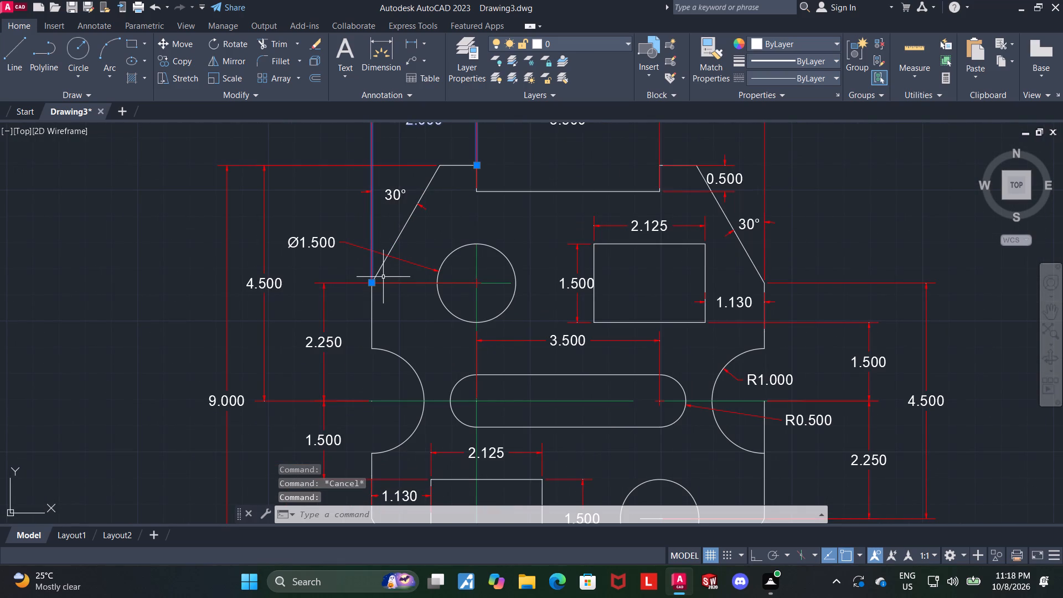
key(Escape)
scroll(383, 277, down, 4)
scroll(424, 300, up, 3)
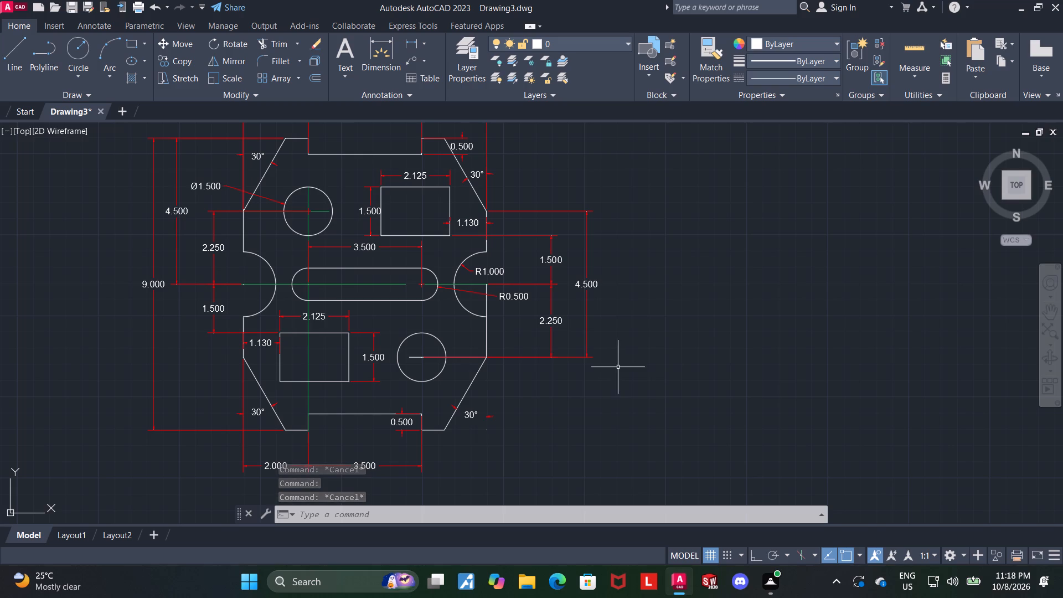
key(Escape)
Erase the 30° angle dimension at the plate's lower-right chamfer.
scroll(493, 411, up, 1)
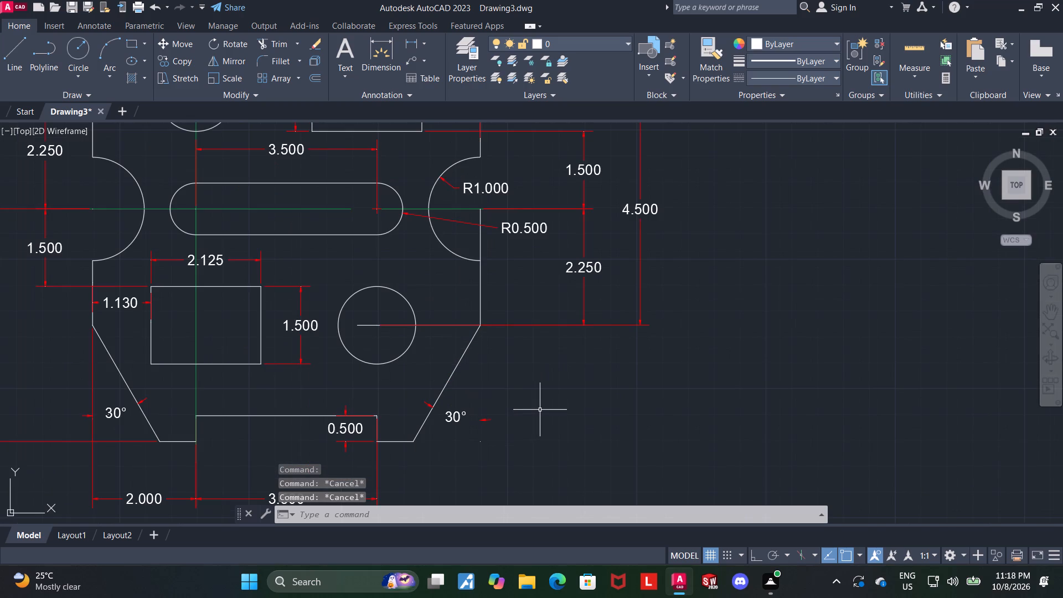
right_click(458, 420)
key(Escape)
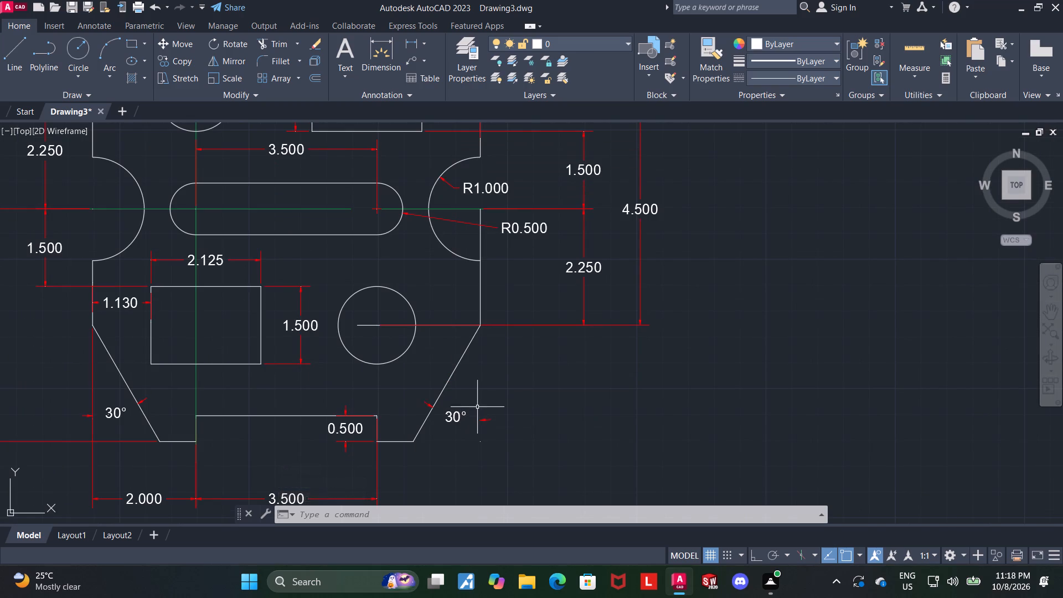
key(Escape)
click(461, 417)
right_click(461, 417)
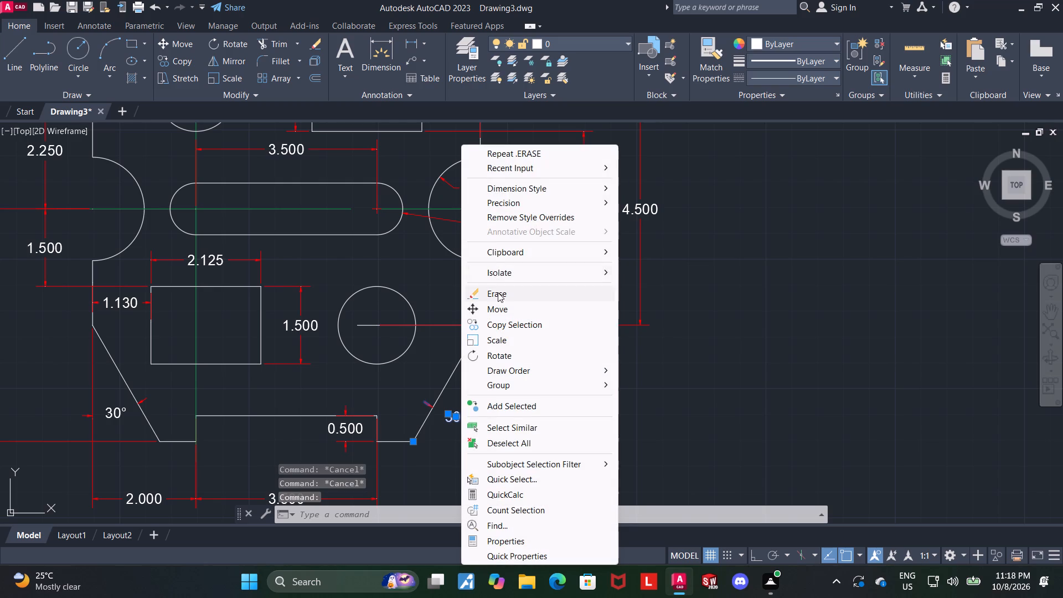
click(498, 292)
Dimension the angle between the plate's right vertical edge and the lower-right chamfer, placing the text just outside the chamfer.
click(381, 50)
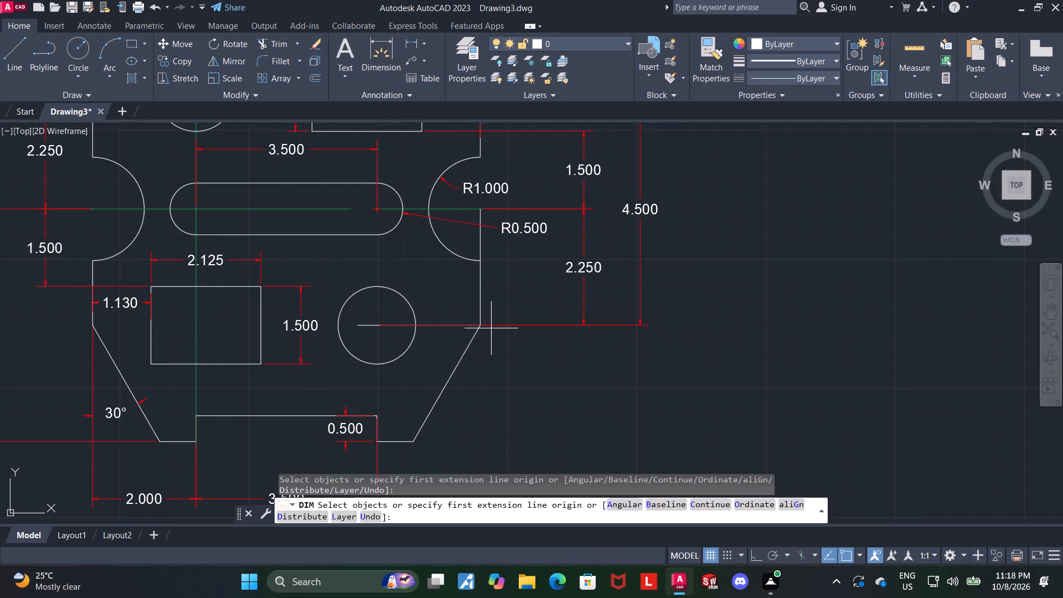
click(482, 297)
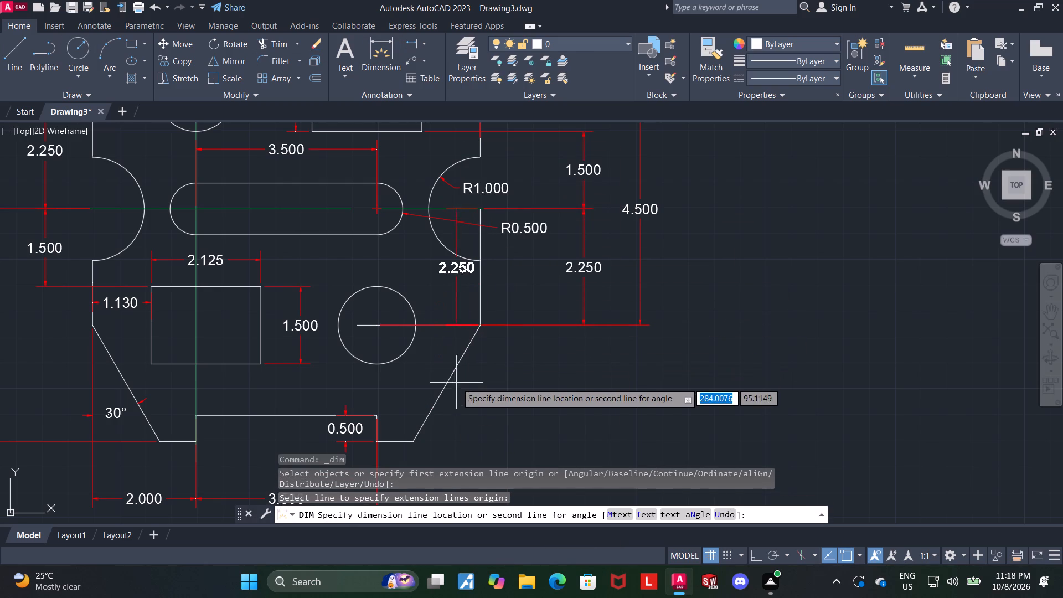
click(438, 399)
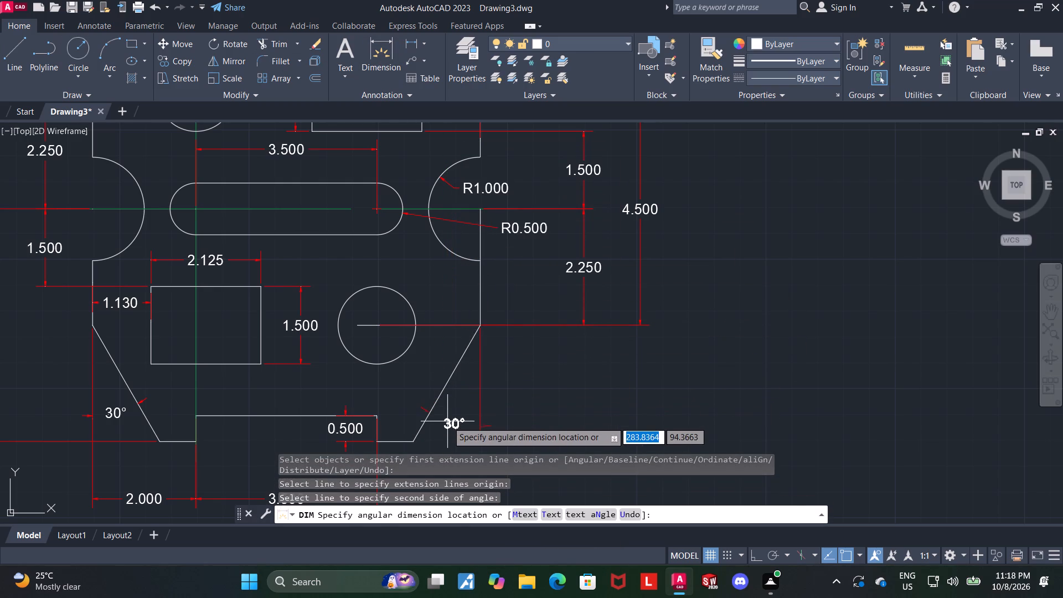
click(447, 421)
key(Escape)
Review the whole plate, checking its outline and the placement of all the dimensions.
scroll(512, 392, down, 1)
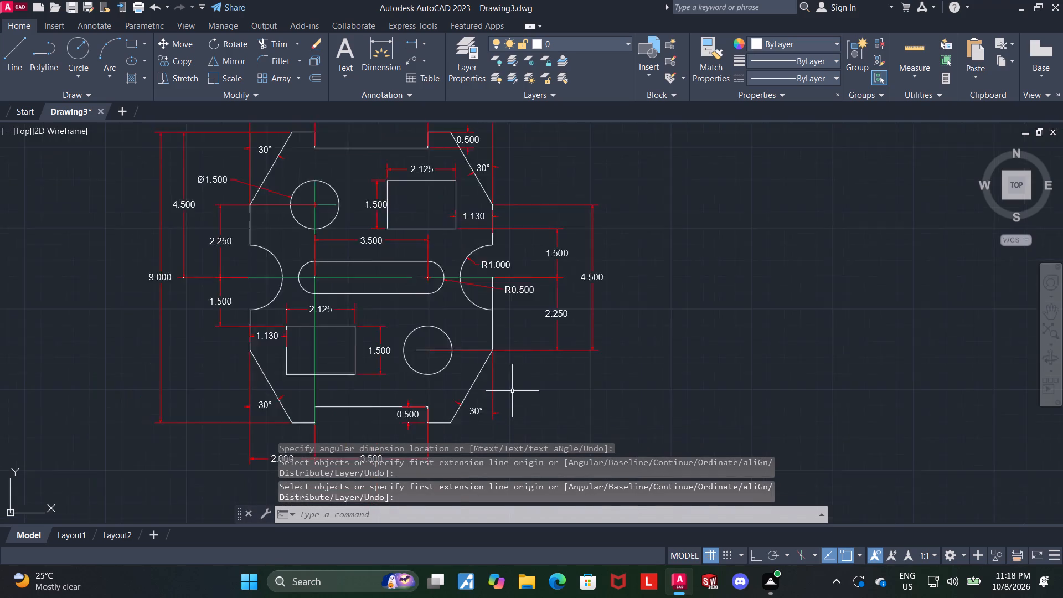
scroll(512, 391, down, 1)
scroll(472, 431, up, 1)
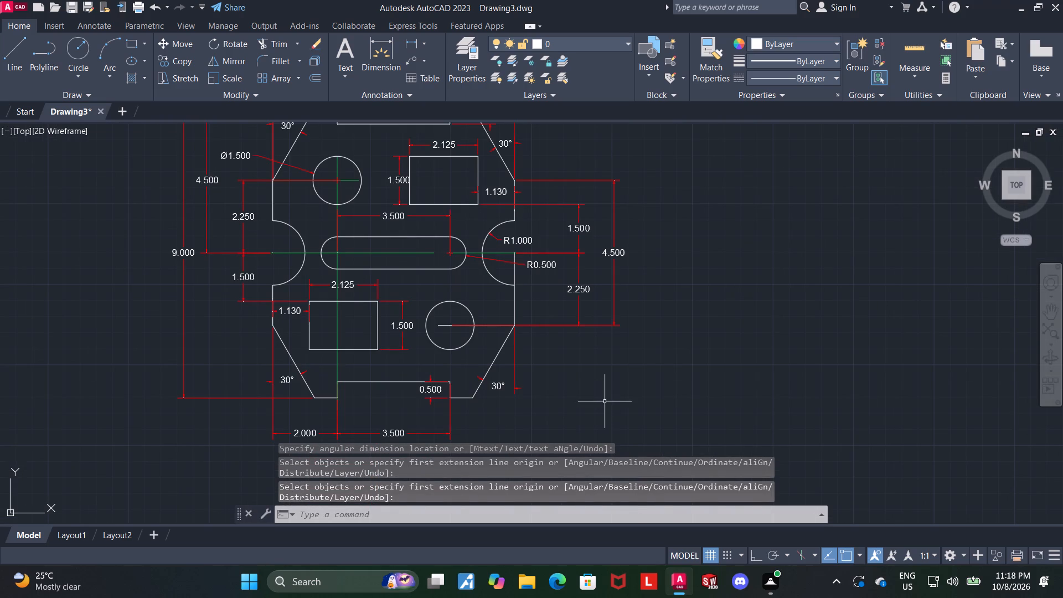
middle_drag(605, 401, 609, 367)
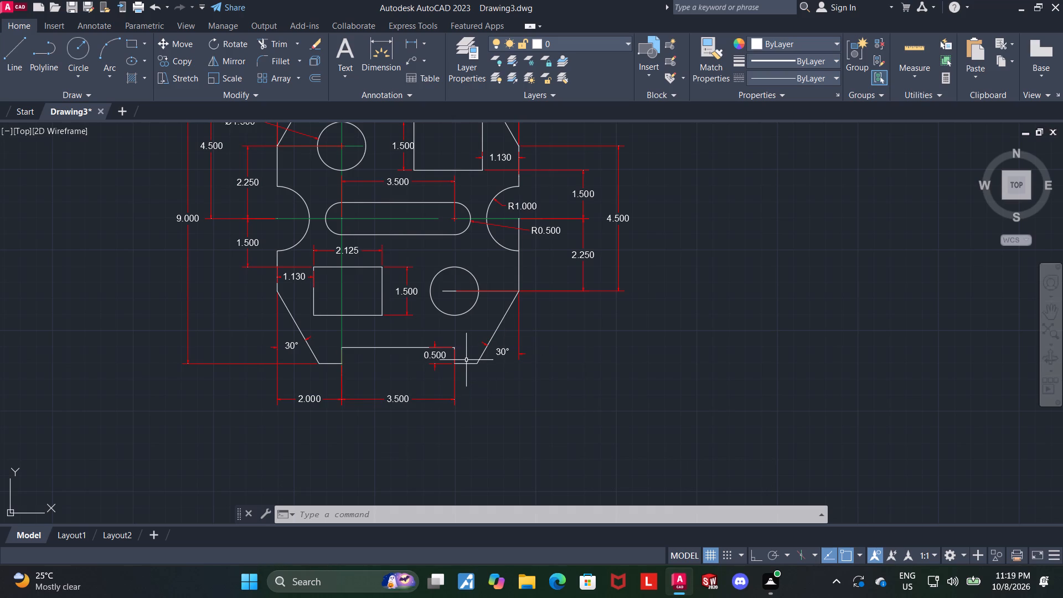
scroll(471, 299, down, 1)
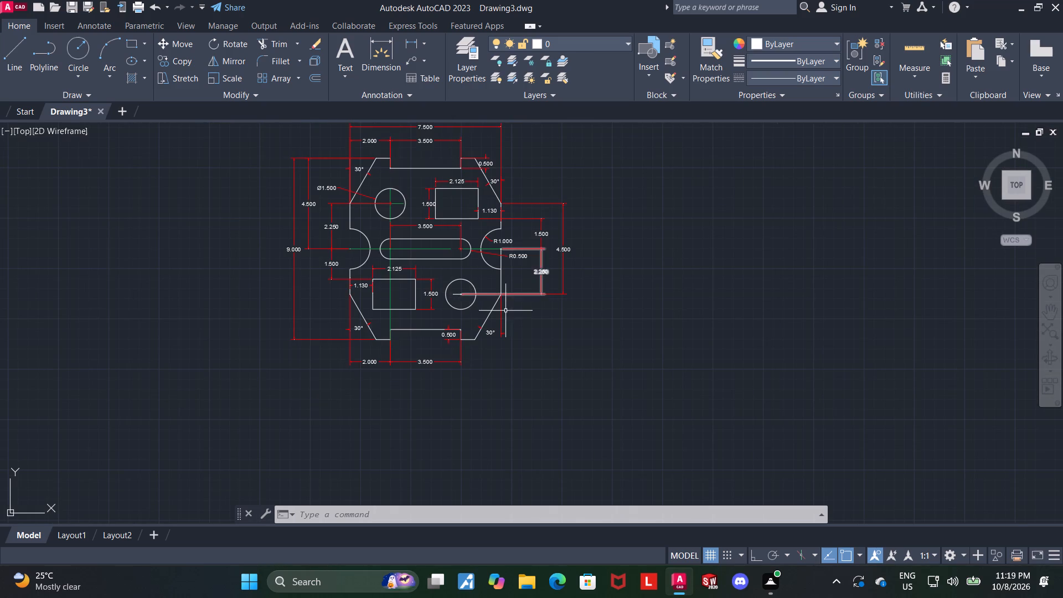
scroll(480, 243, up, 2)
scroll(478, 297, down, 1)
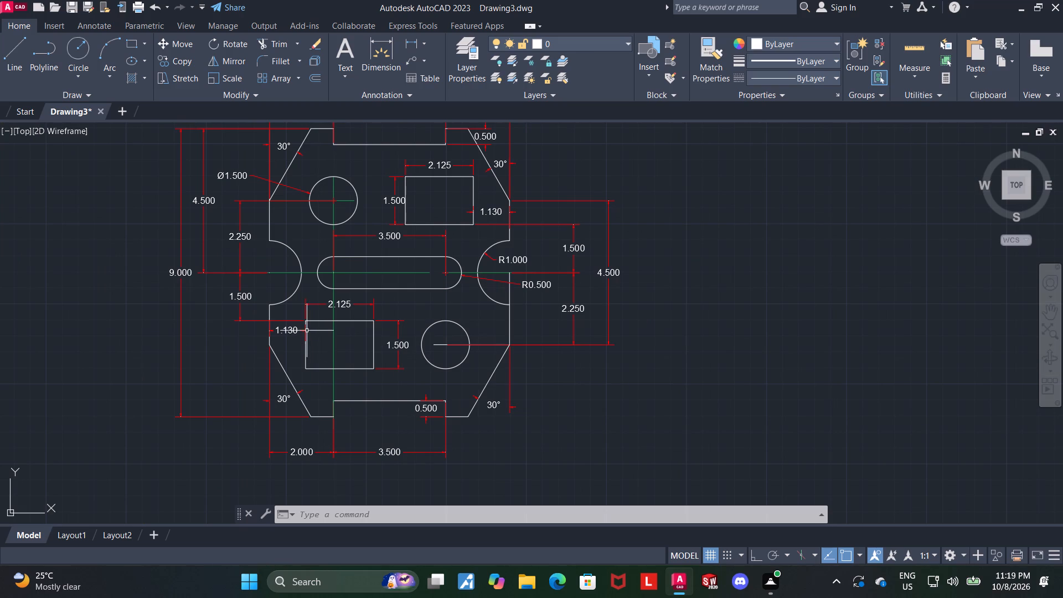
Move the 1.130 dimension of the upper-right rectangle down, just below the rectangle's lower edge and above the right notch arc.
scroll(307, 331, up, 1)
scroll(307, 330, down, 2)
scroll(408, 287, up, 1)
middle_drag(563, 282, 617, 274)
scroll(517, 221, up, 2)
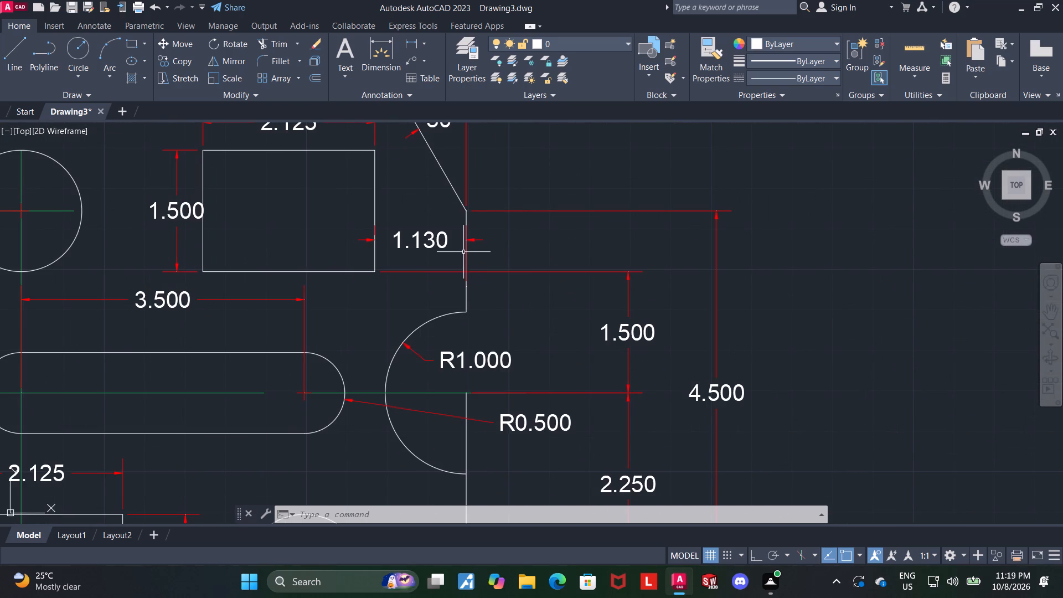
click(420, 240)
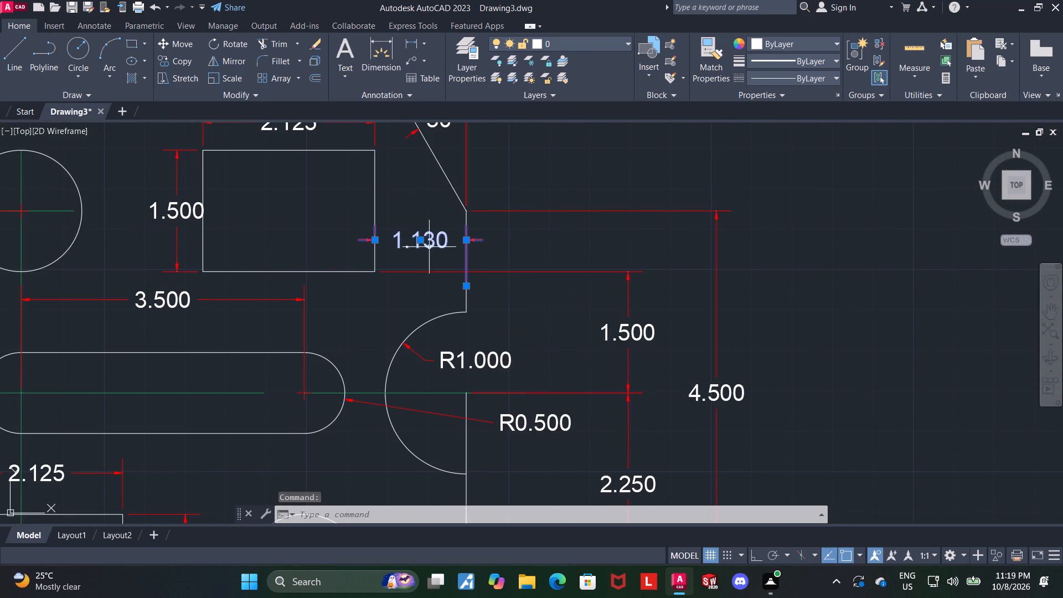
click(422, 241)
click(422, 285)
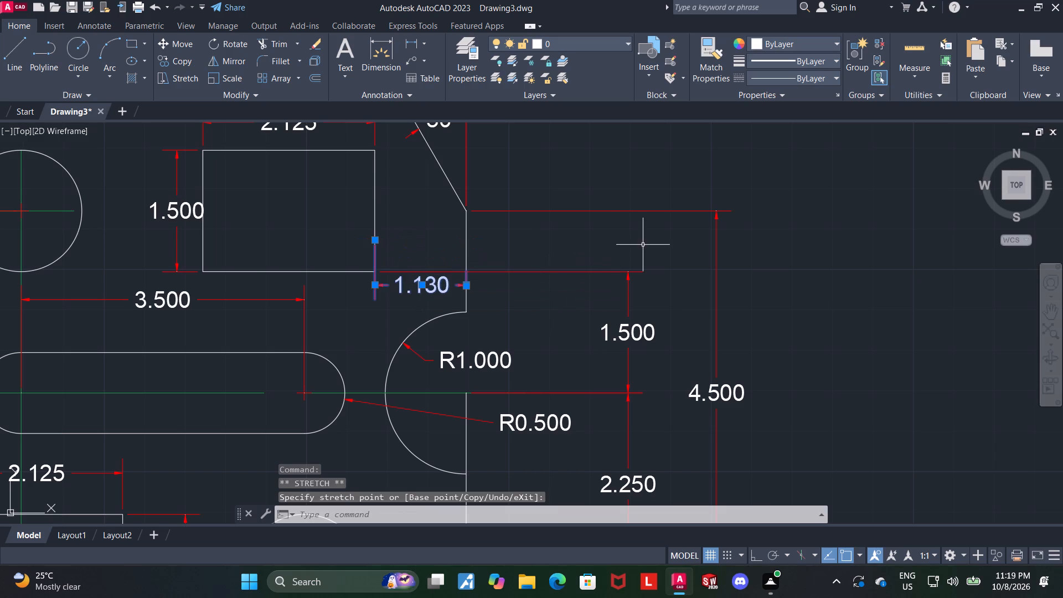
click(625, 244)
key(Escape)
key(Escape)
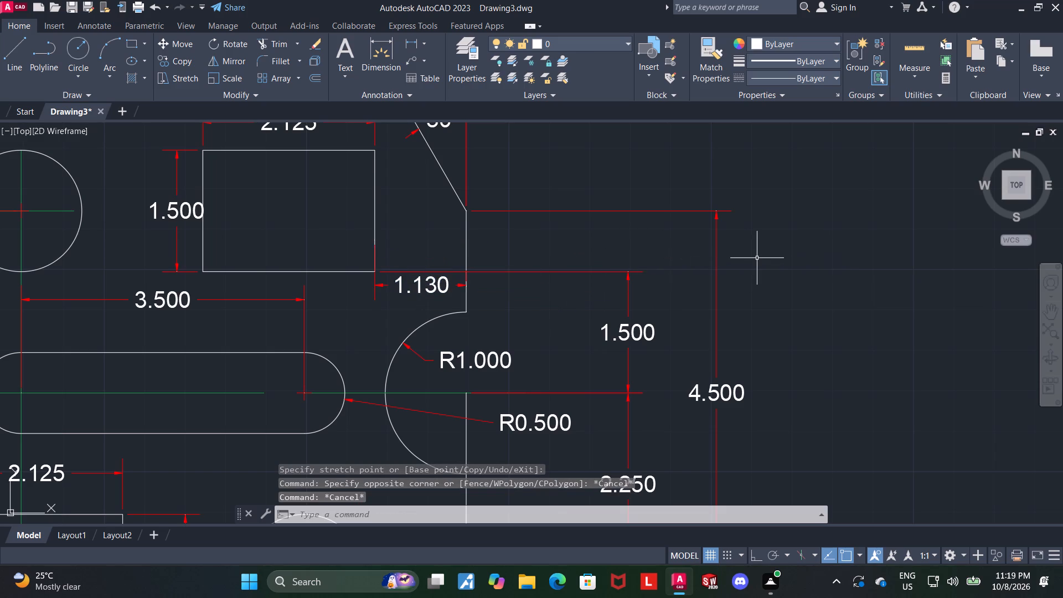
Review the whole plate, checking the placement and readability of the dimensions around its outline and inner features.
middle_drag(771, 276, 836, 212)
scroll(852, 230, down, 2)
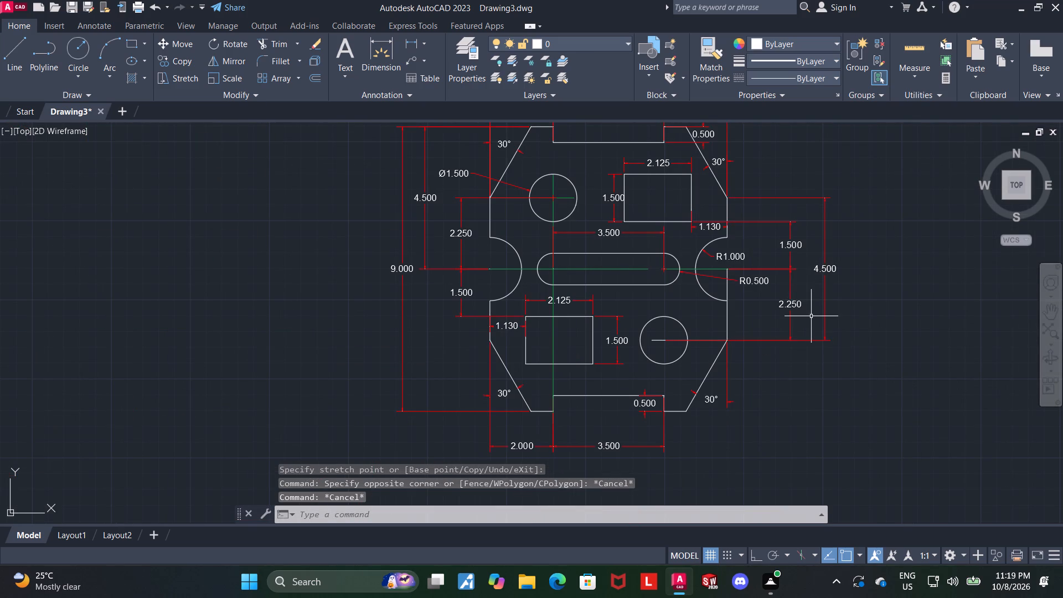
middle_drag(812, 318, 766, 342)
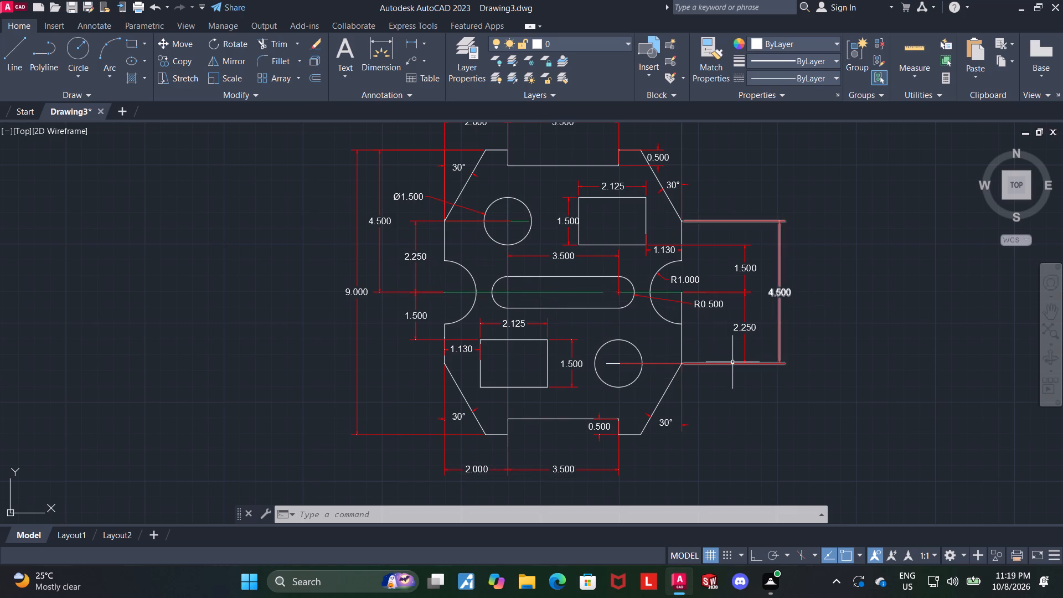
middle_drag(734, 379, 676, 336)
scroll(674, 333, down, 1)
middle_drag(742, 288, 737, 307)
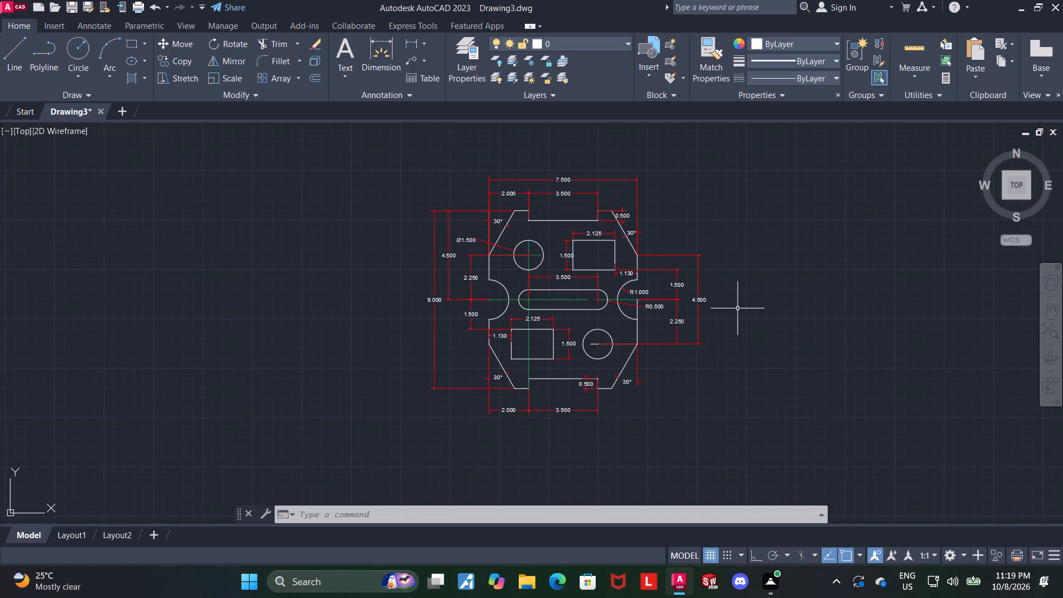
scroll(737, 308, up, 1)
middle_drag(752, 329, 821, 344)
scroll(821, 343, down, 1)
middle_drag(818, 340, 807, 341)
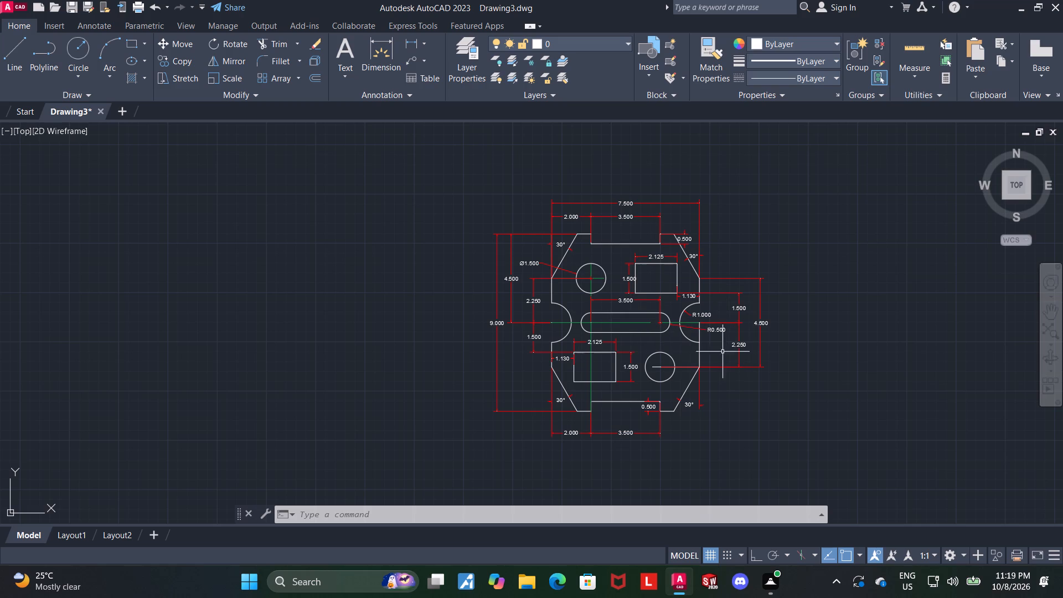
Move the 0.500 depth dimension of the bottom notch rightward, outside the notch and above the plate's short bottom edge.
scroll(731, 370, up, 1)
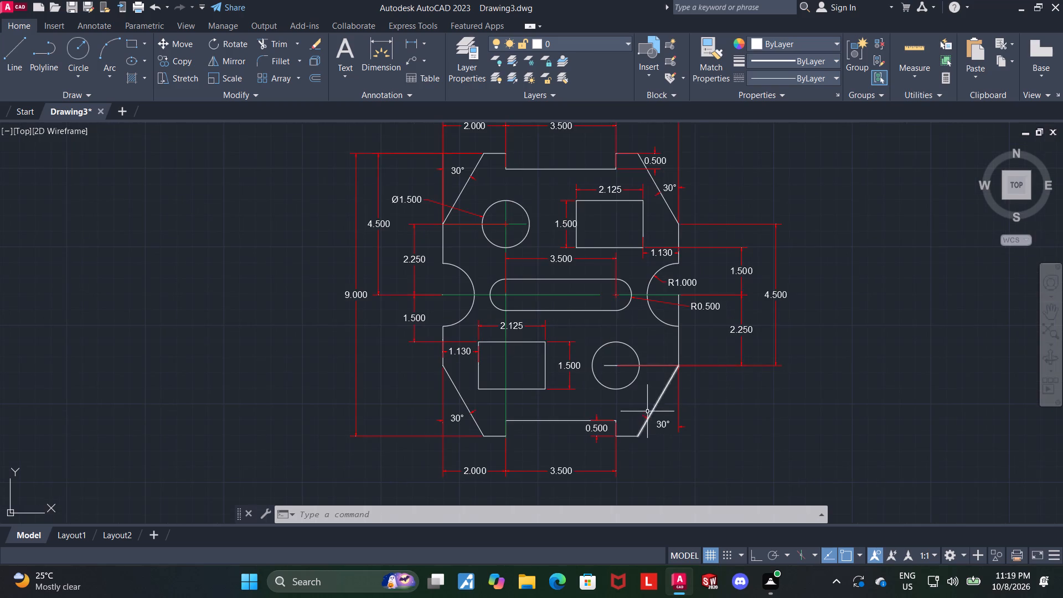
scroll(641, 424, up, 1)
scroll(587, 443, up, 1)
click(559, 429)
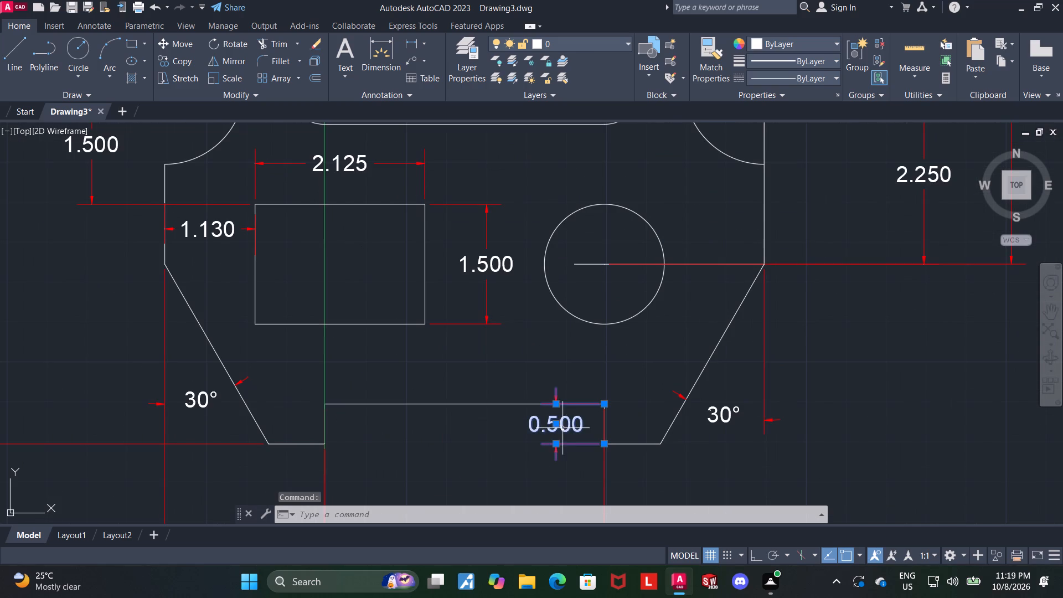
click(554, 425)
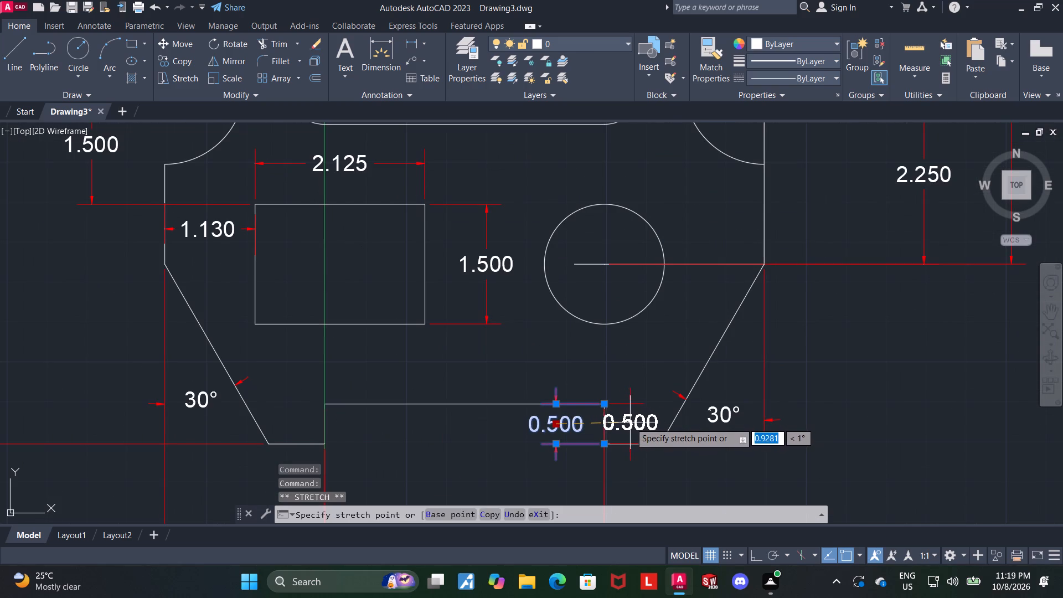
click(634, 423)
key(Escape)
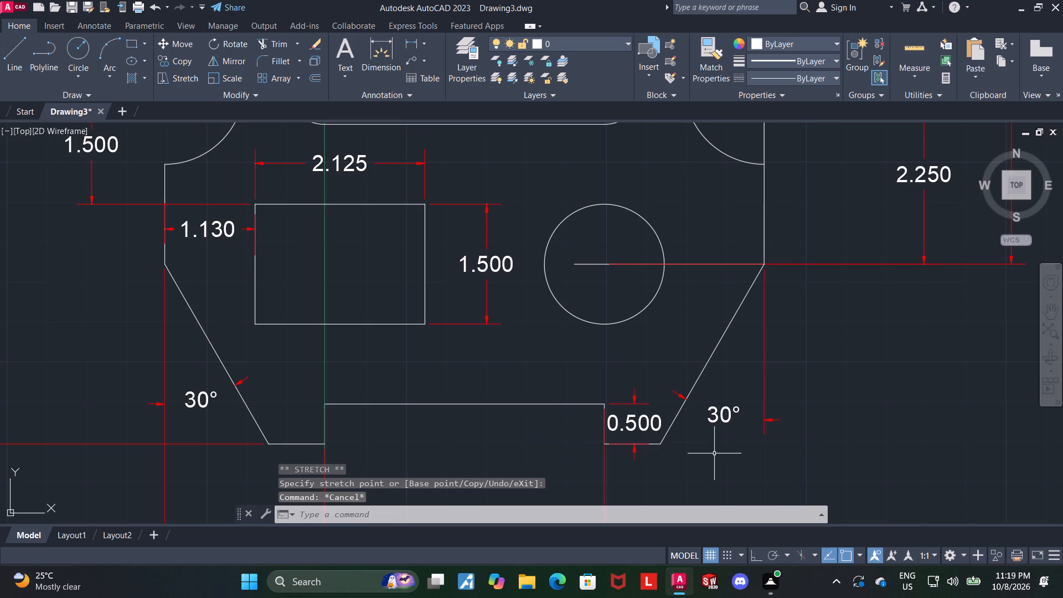
Review the finished plate as a whole, checking the outline, inner features and all dimension positions.
scroll(714, 453, up, 2)
scroll(724, 434, down, 3)
scroll(799, 398, down, 1)
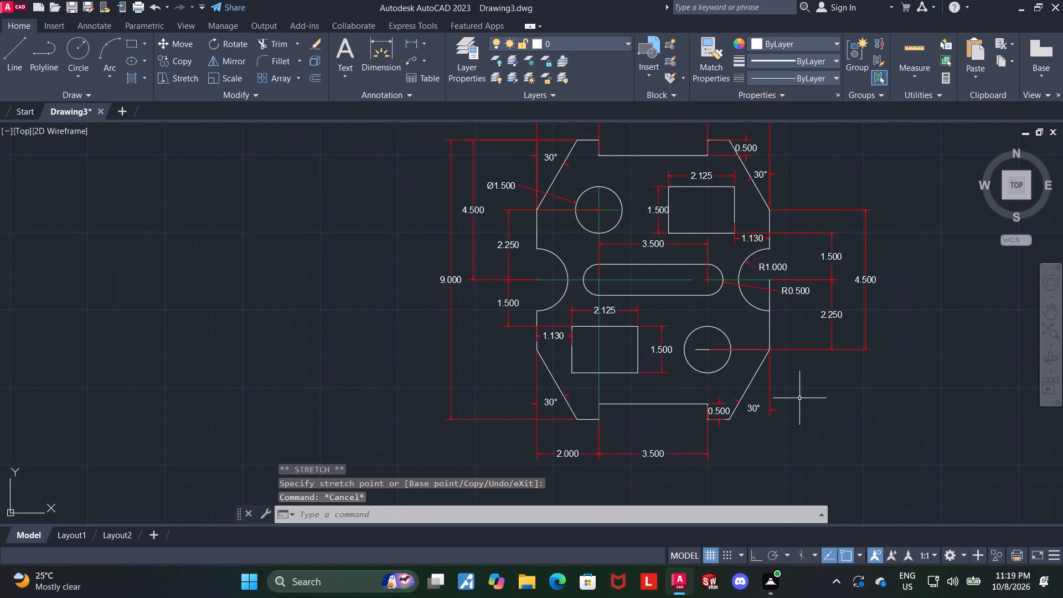
middle_drag(813, 388, 804, 388)
scroll(802, 389, down, 1)
middle_drag(832, 380, 784, 378)
scroll(783, 378, up, 1)
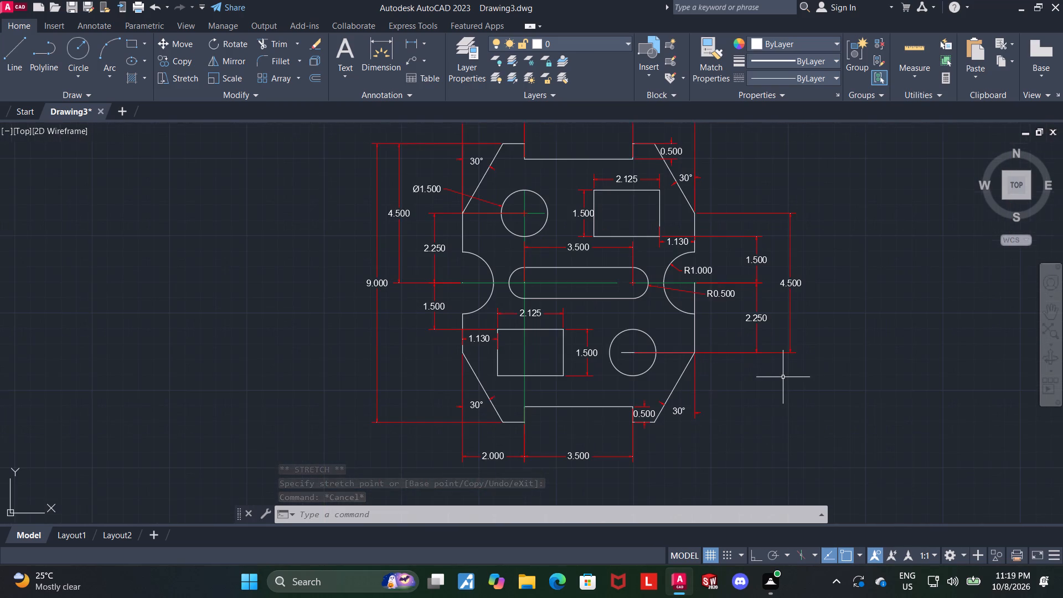
middle_drag(783, 377, 773, 388)
click(1049, 303)
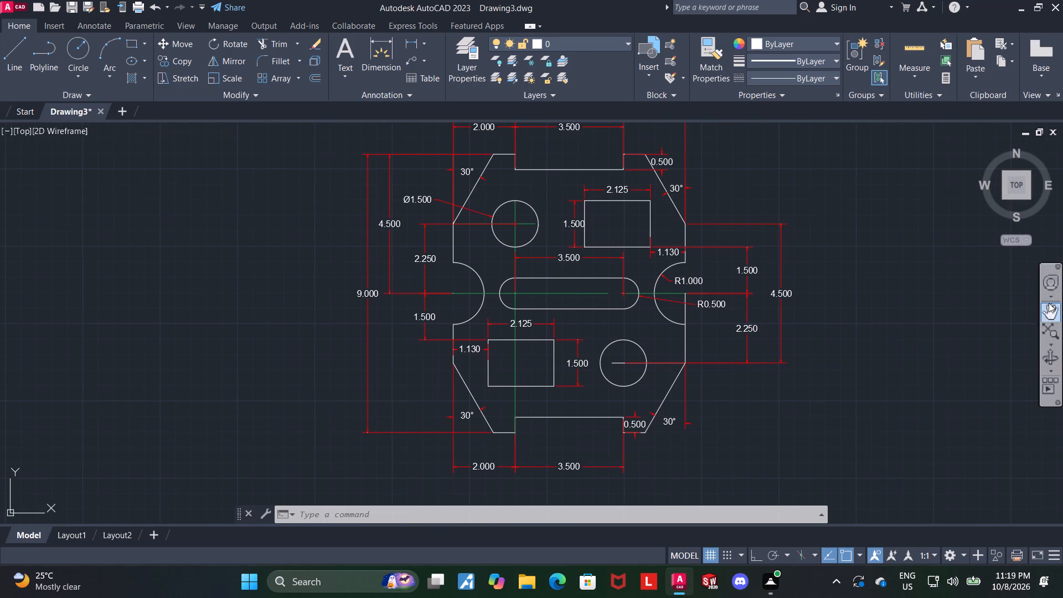
drag(817, 296, 806, 321)
scroll(804, 323, down, 1)
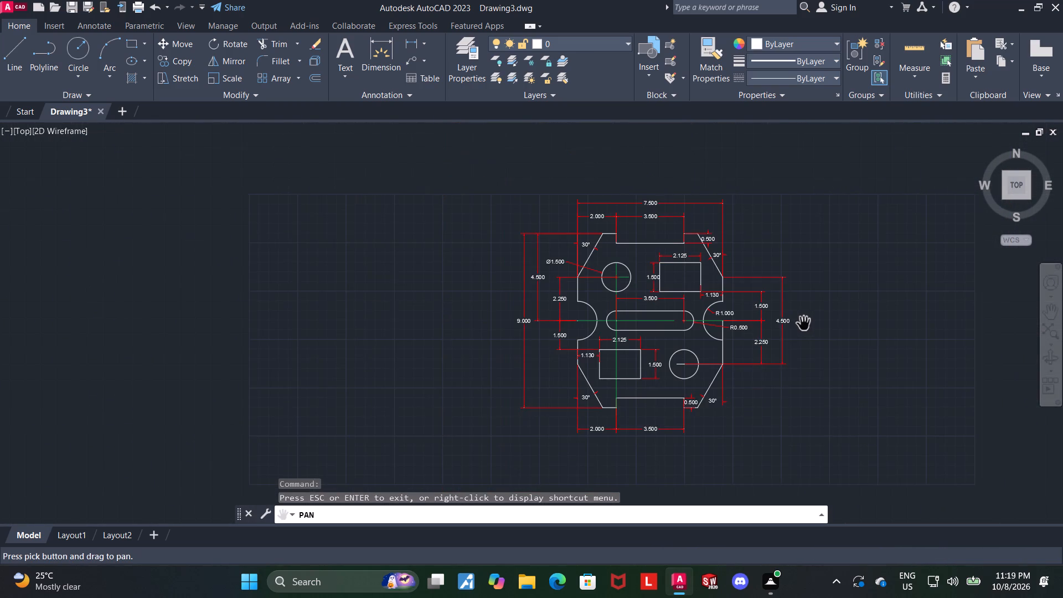
middle_drag(802, 323, 766, 328)
scroll(761, 328, up, 1)
middle_drag(762, 329, 770, 298)
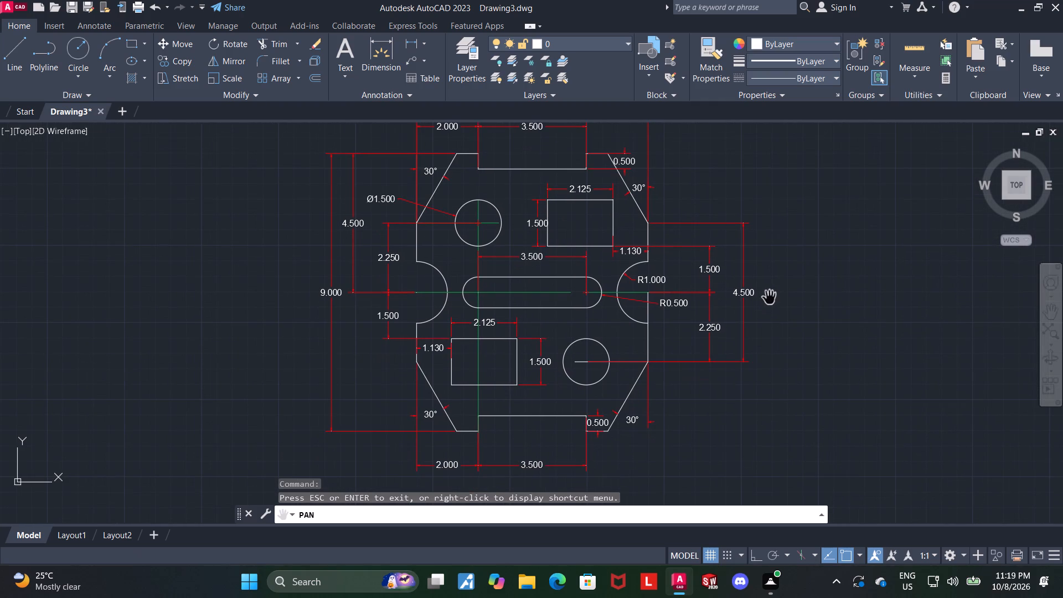
middle_drag(766, 298, 758, 326)
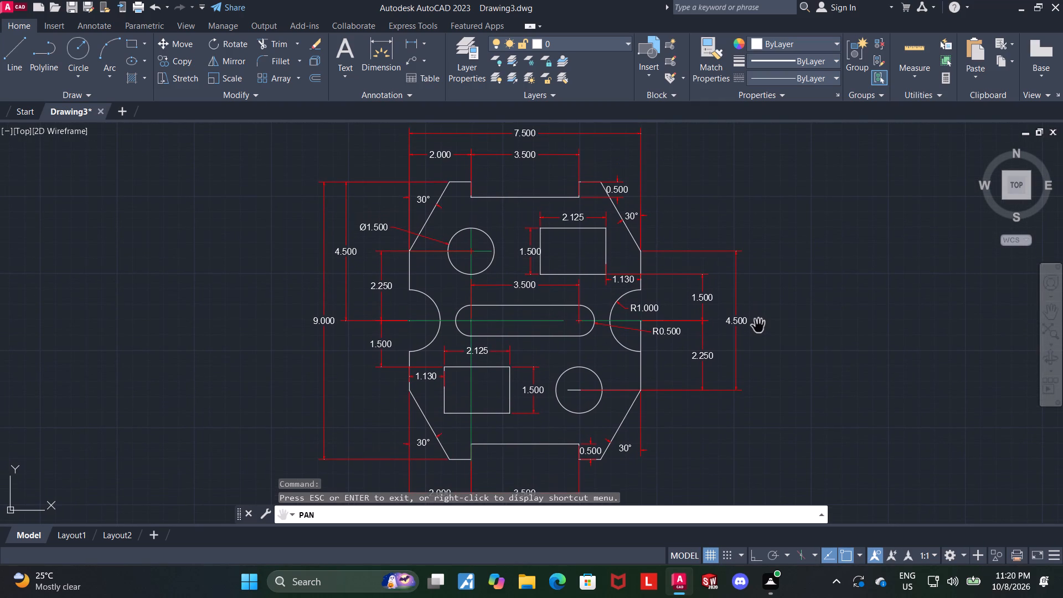
scroll(758, 326, down, 1)
click(768, 324)
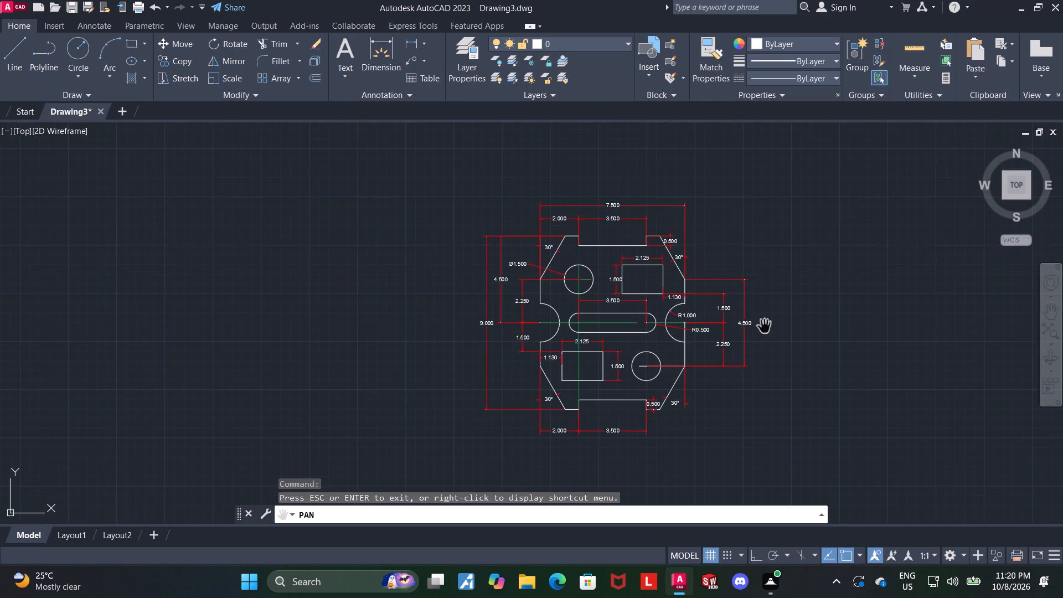
middle_drag(745, 334, 677, 354)
middle_drag(689, 378, 699, 353)
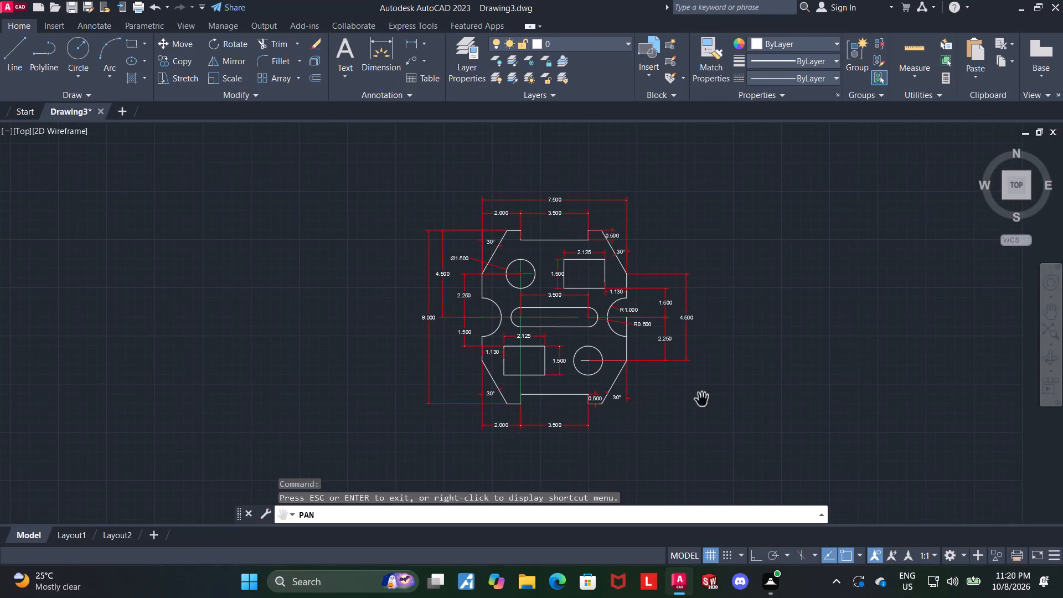
key(Escape)
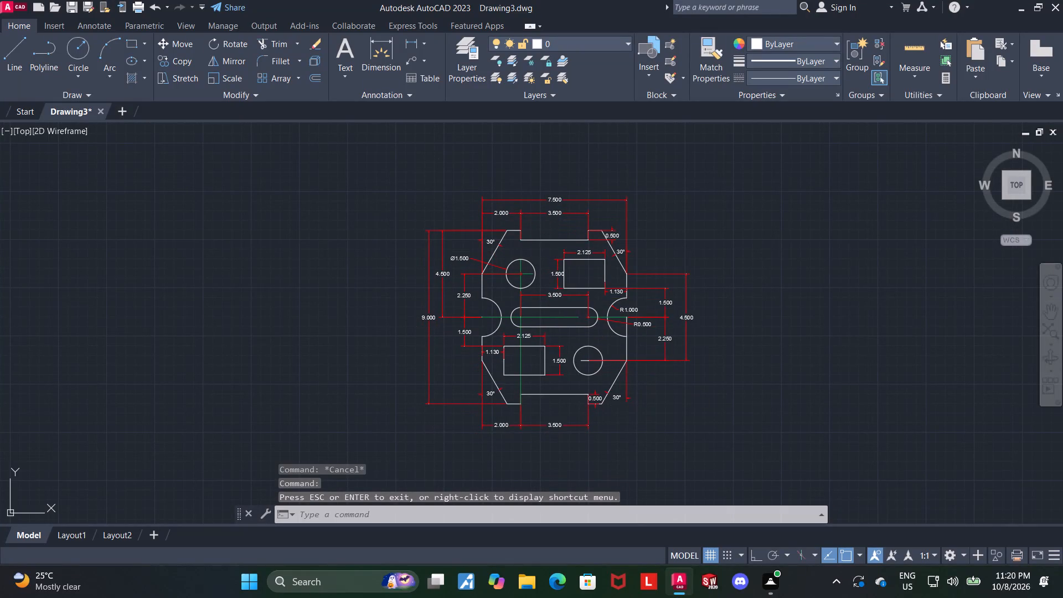
Look up the logfile commands and pick one from the suggestions.
text(logfile)
click(749, 439)
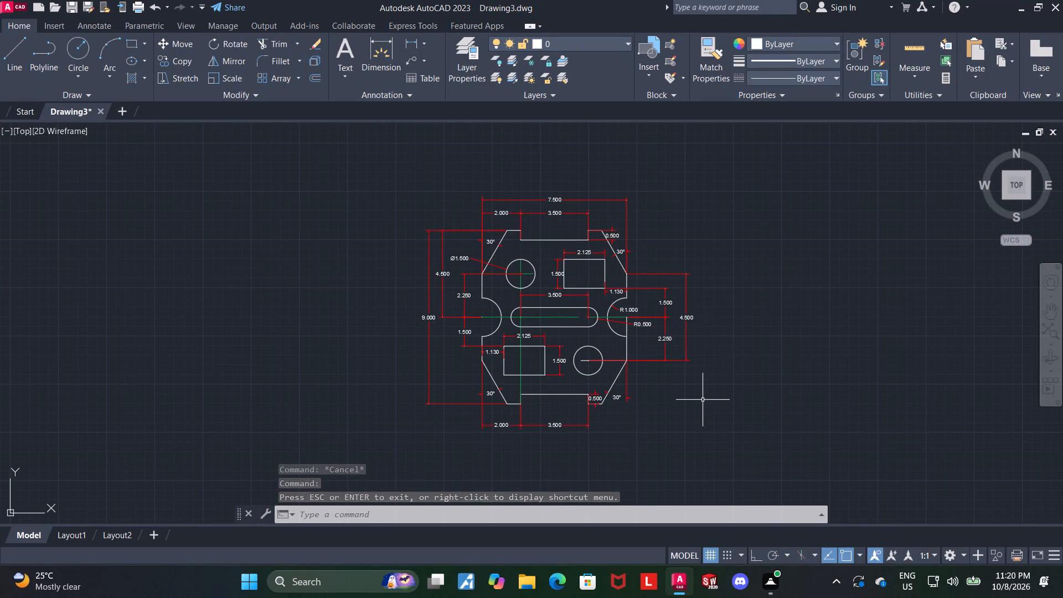
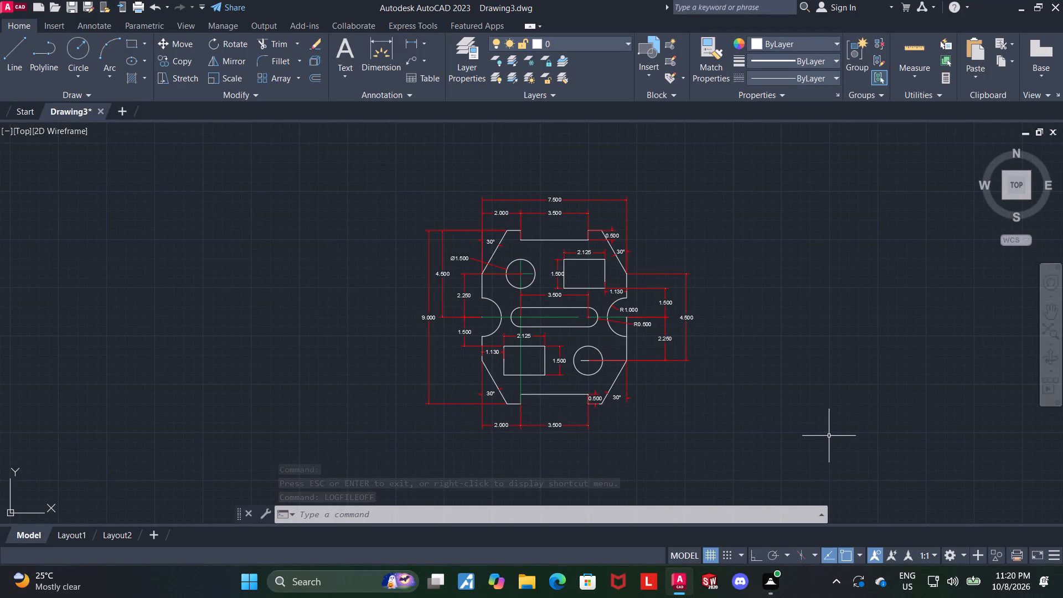
Save the drawing in the Downloads folder under the name "symmetrical slotted base plate".
key(ctrl+s)
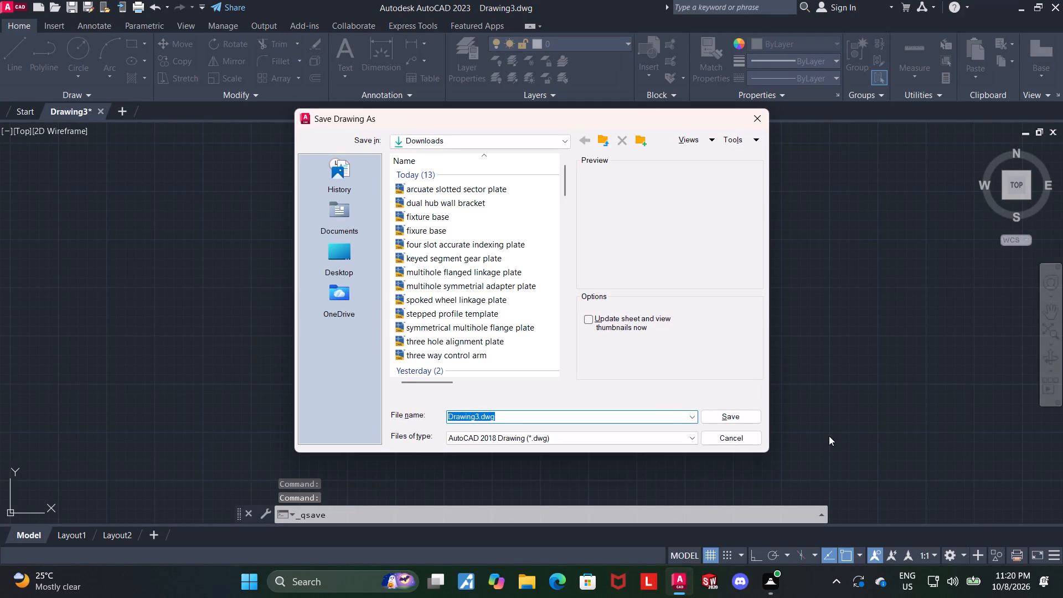
text(symm)
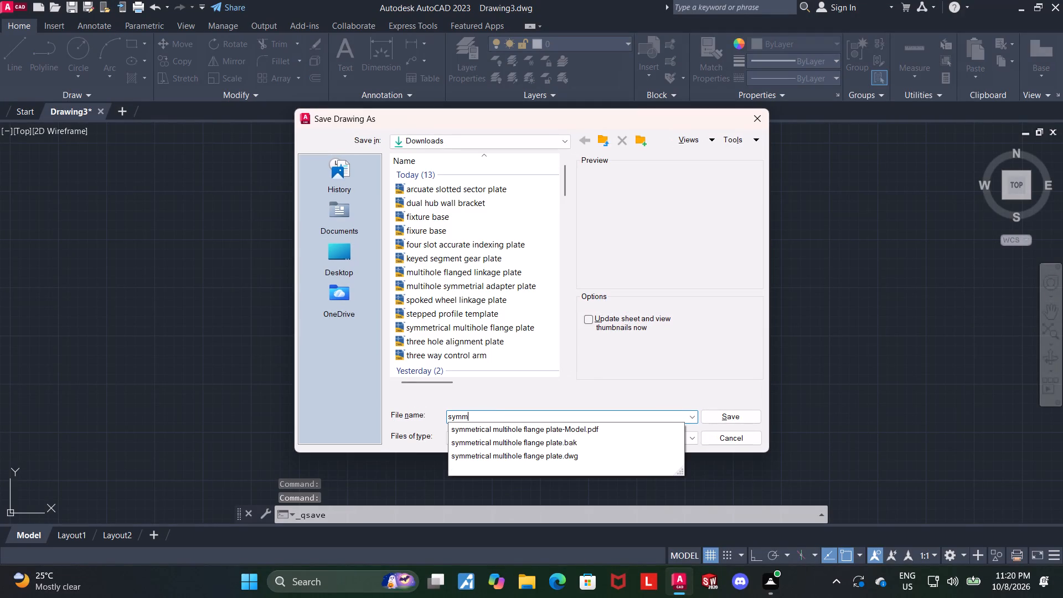
text(etrical sloty)
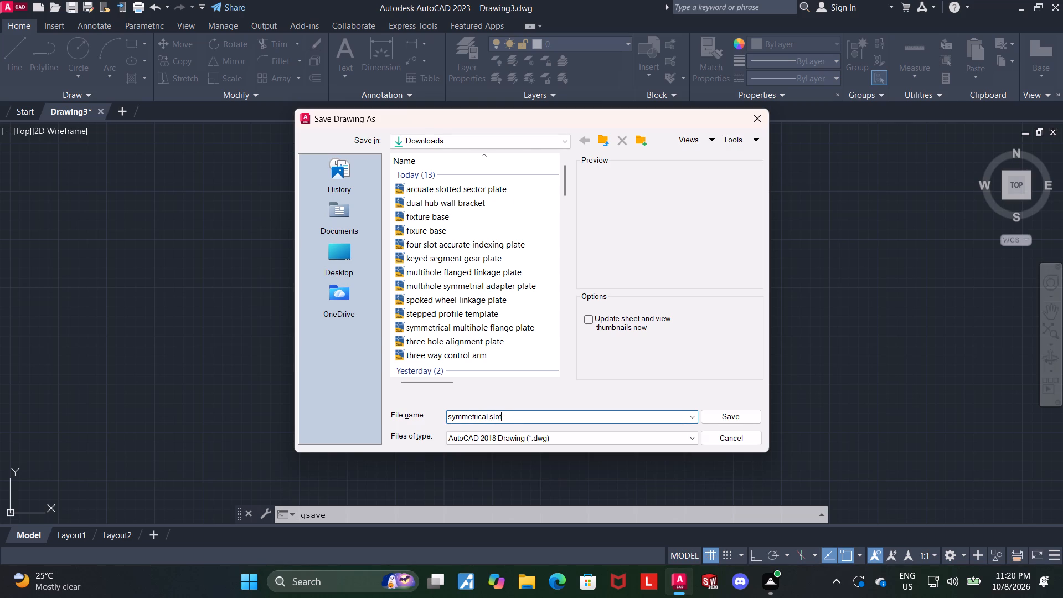
key(BackSpace)
text(ted base plate)
key(space)
click(741, 413)
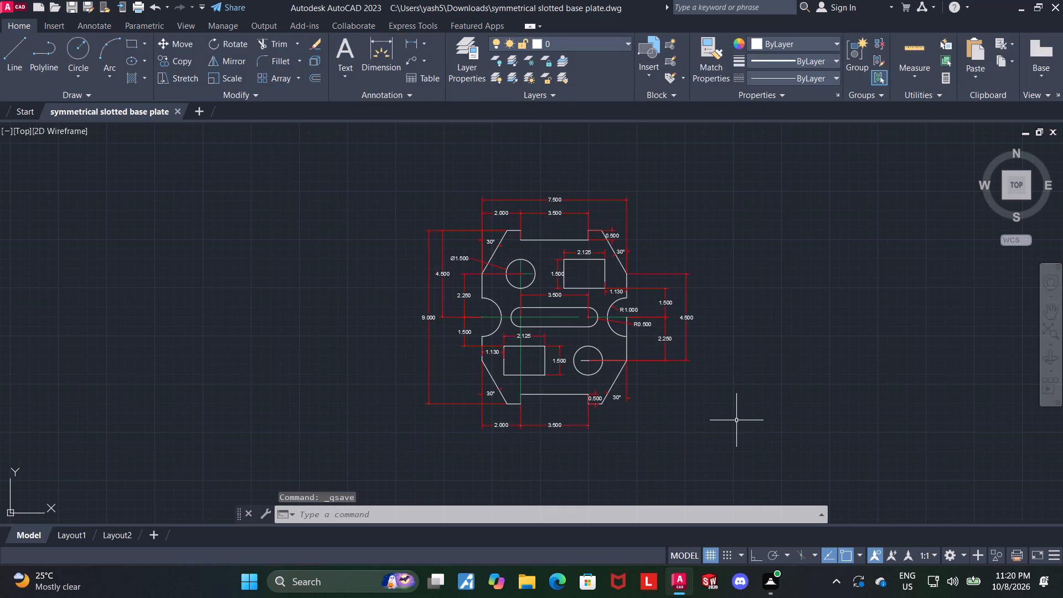
Start a plot of the drawing with the DWG To PDF.pc3 plotter on ISO A4 (297.00 x 210.00 MM) paper.
text(plot)
key(Return)
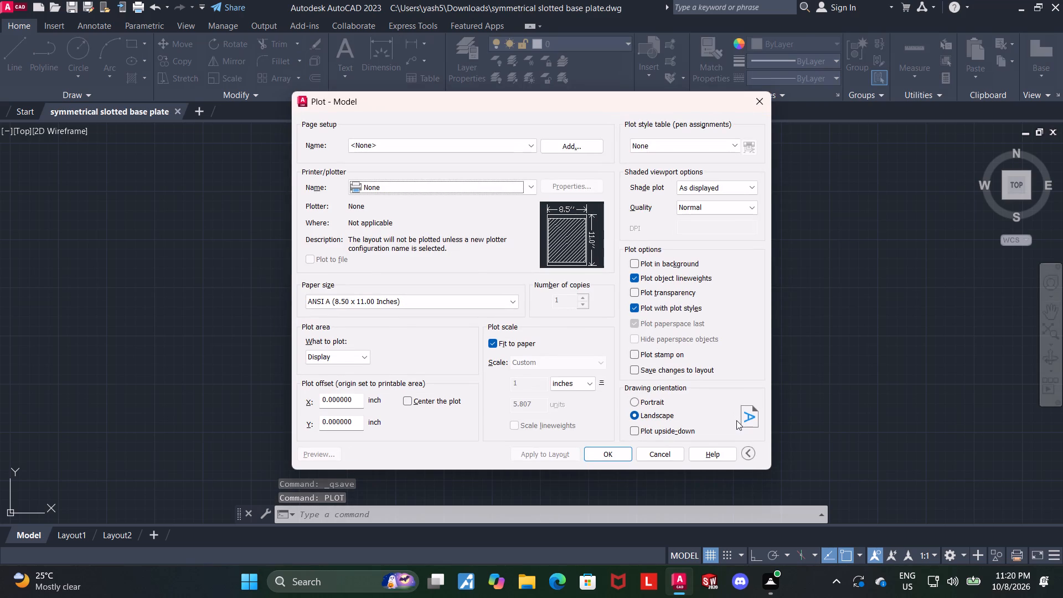
click(419, 189)
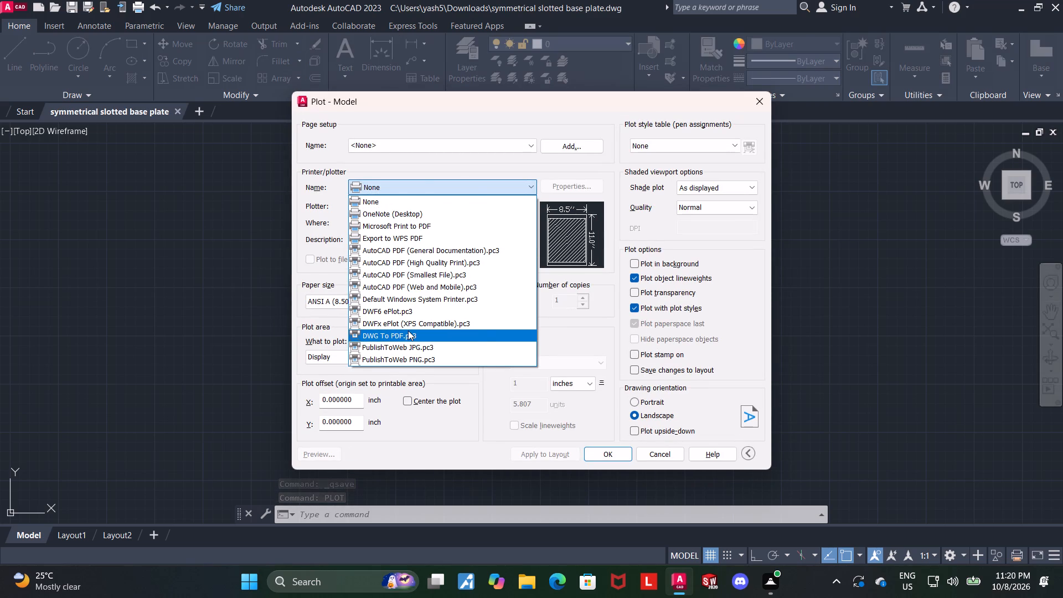
click(408, 331)
click(404, 305)
scroll(377, 488, down, 2)
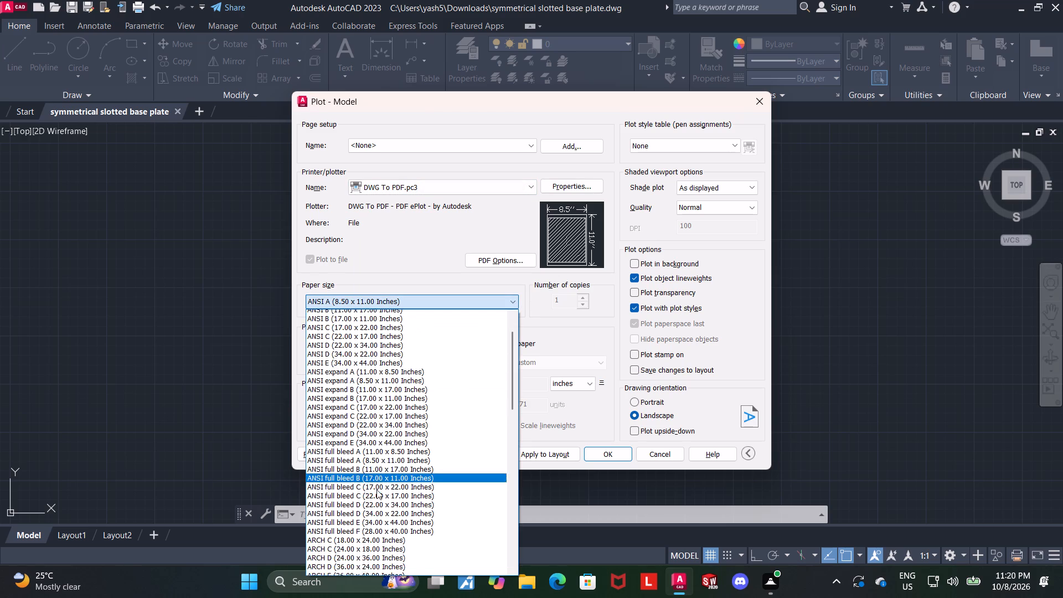
scroll(376, 489, down, 9)
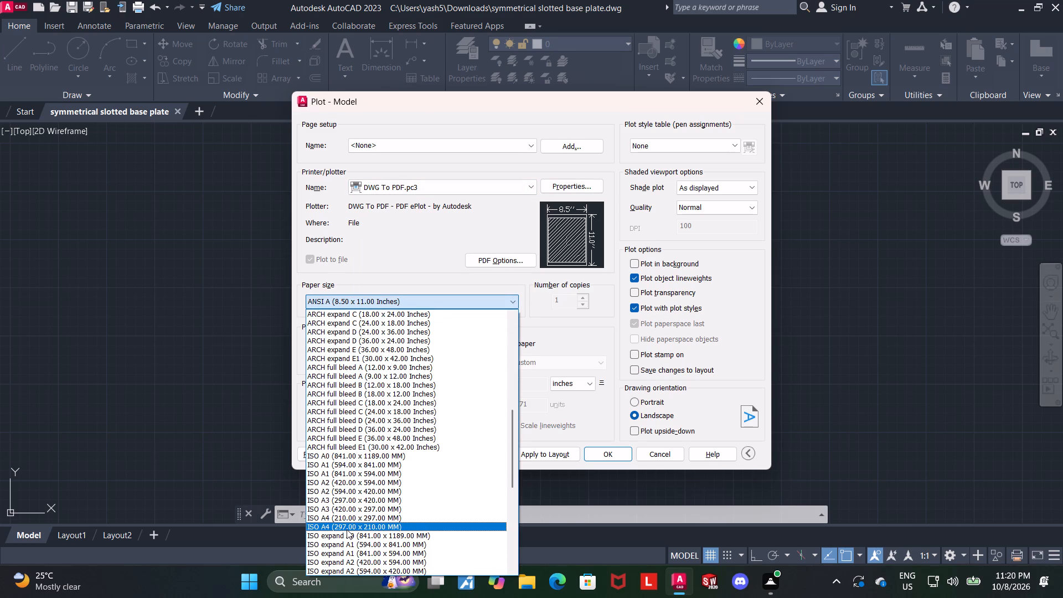
click(347, 529)
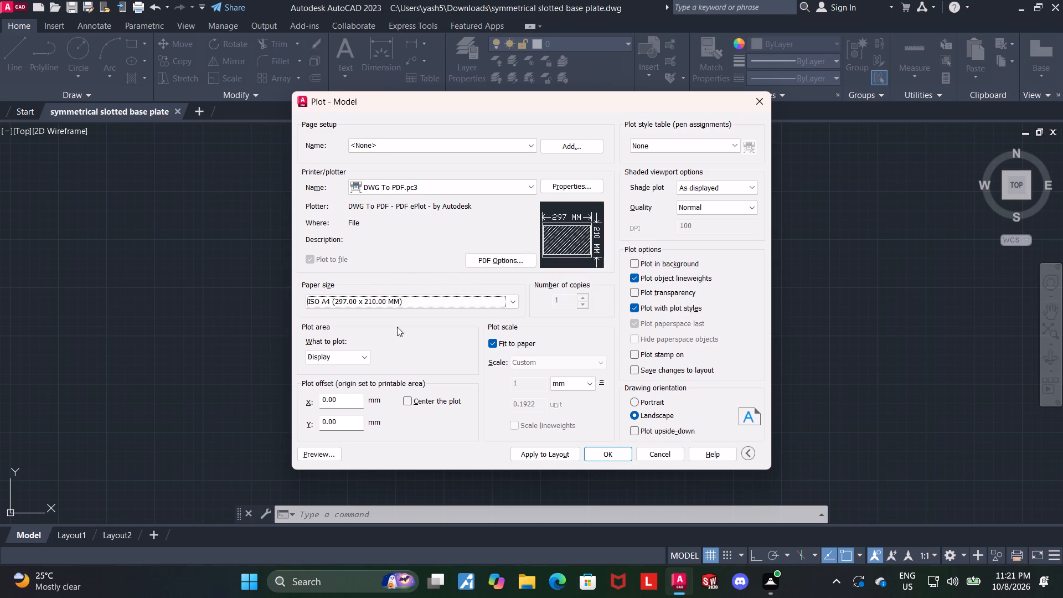
Center the plot and set the plot area to a window enclosing the whole plate with all its dimensions.
click(343, 355)
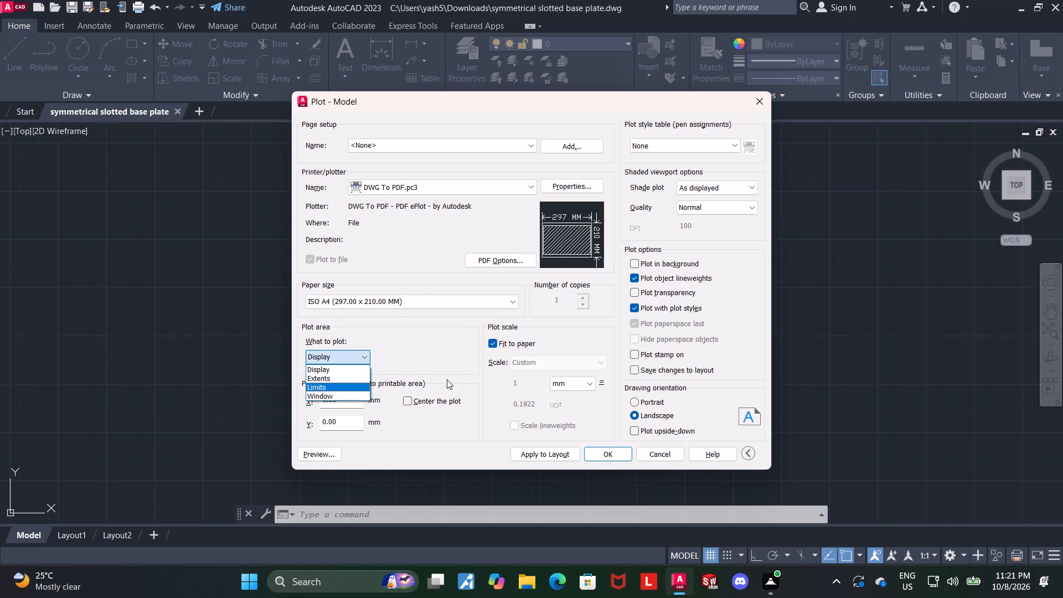
click(448, 372)
click(406, 399)
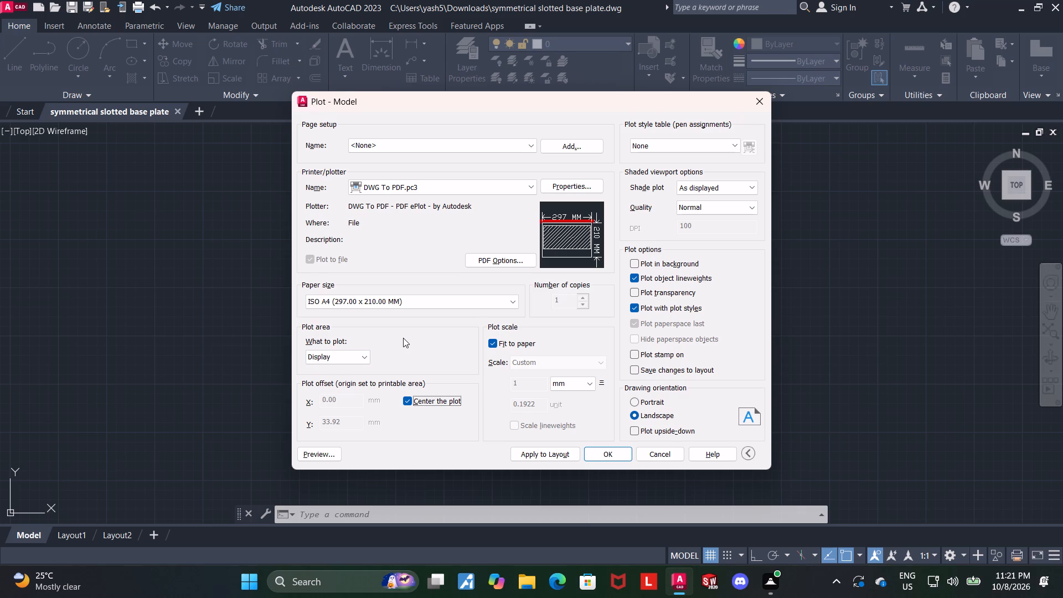
click(333, 353)
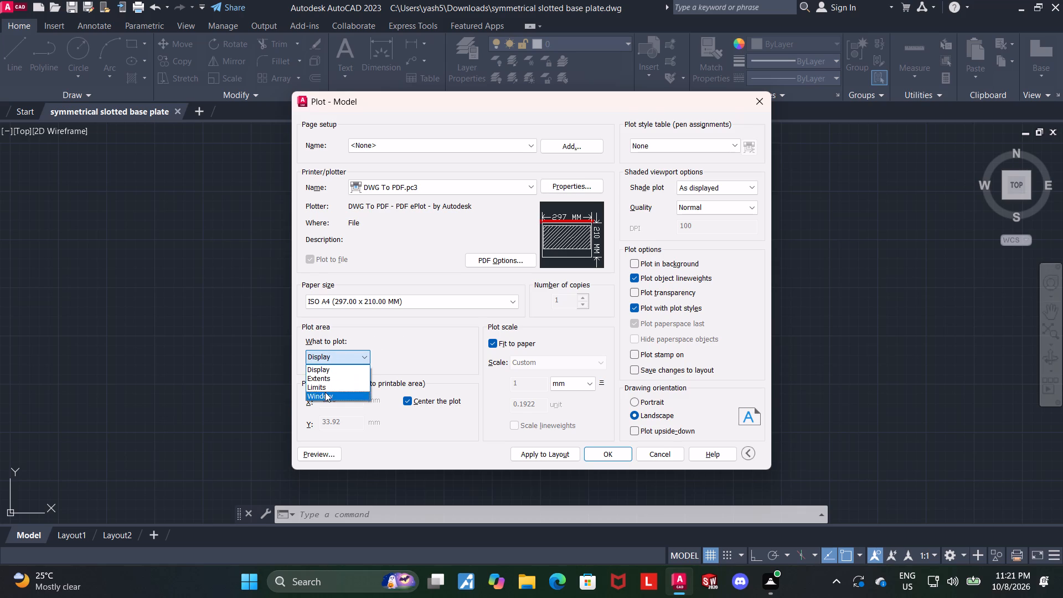
click(325, 392)
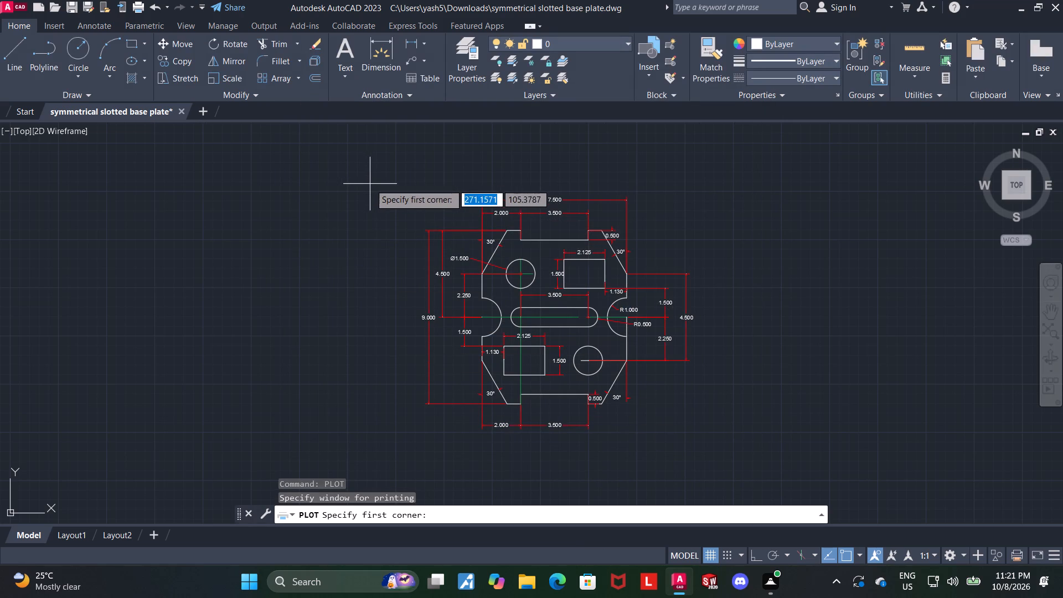
click(371, 183)
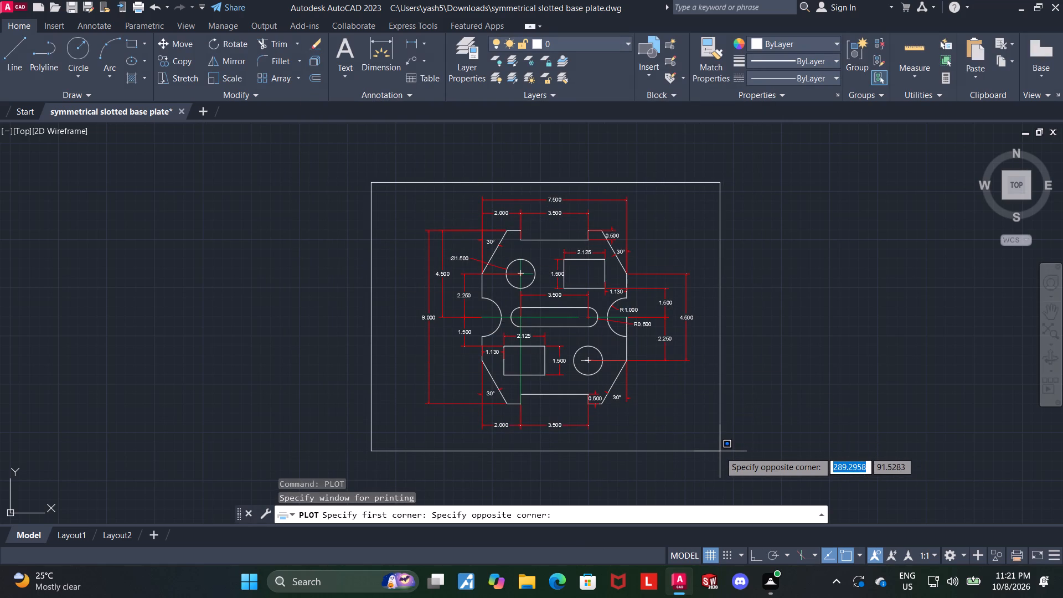
click(720, 451)
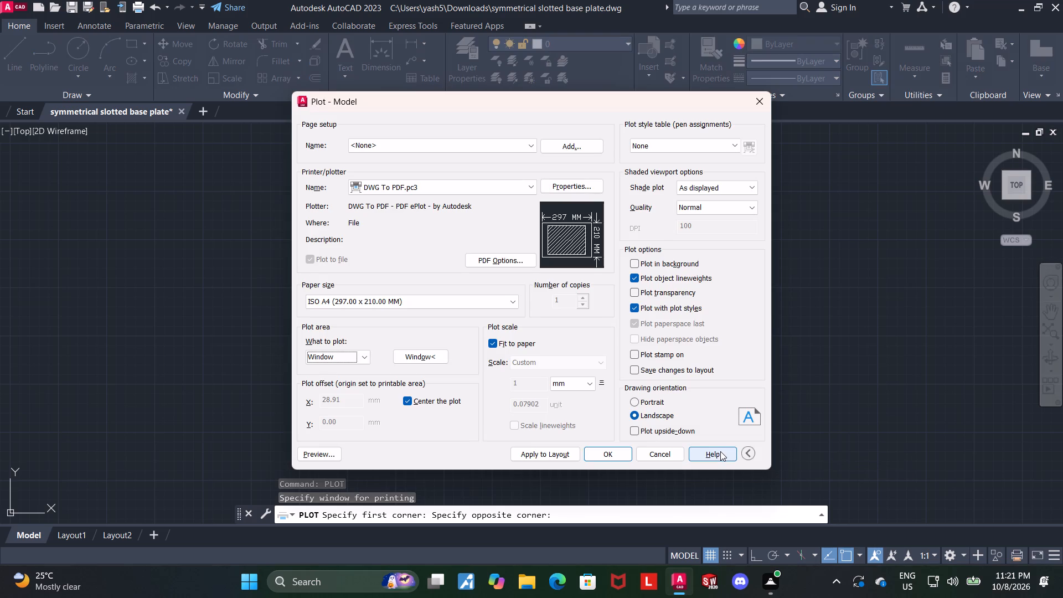
Run the plot and save the PDF in the Downloads folder under the suggested file name.
click(606, 453)
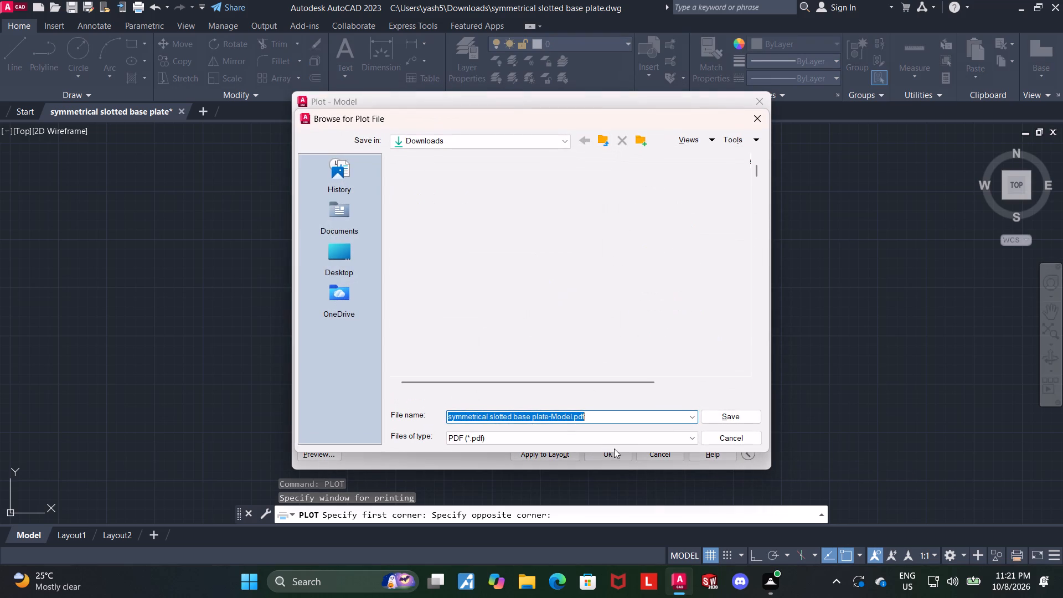
click(742, 413)
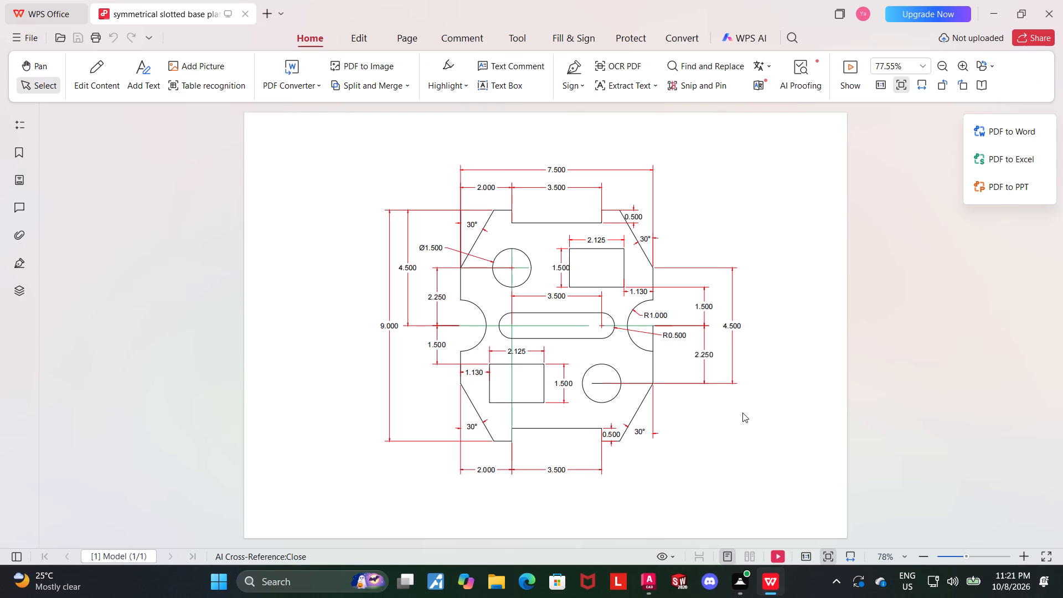
Close the plotted PDF in WPS Office, dismissing the cloud backup offer, and return to the AutoCAD drawing.
click(1062, 0)
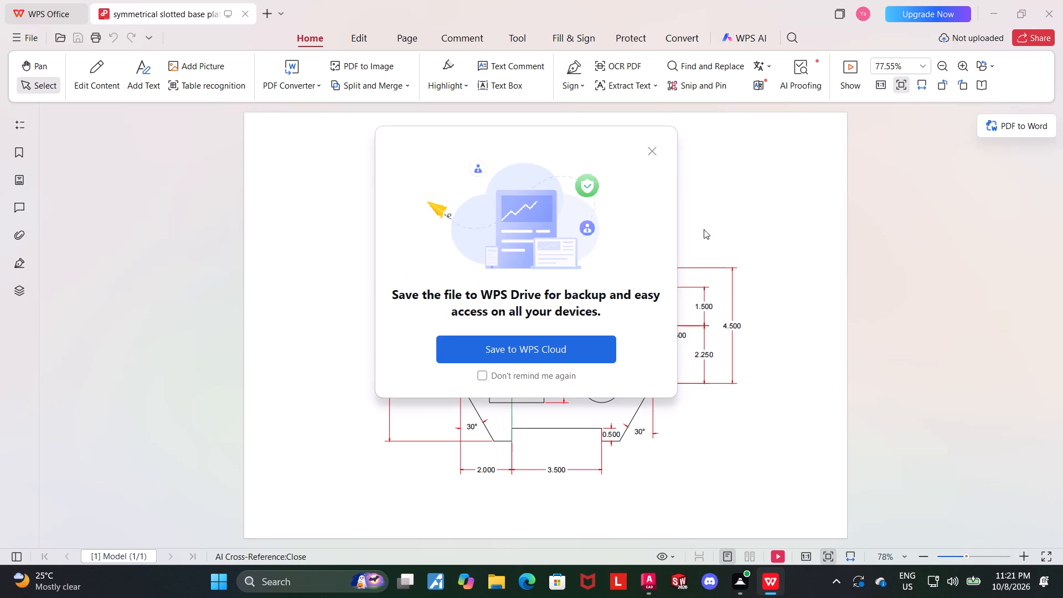
click(654, 147)
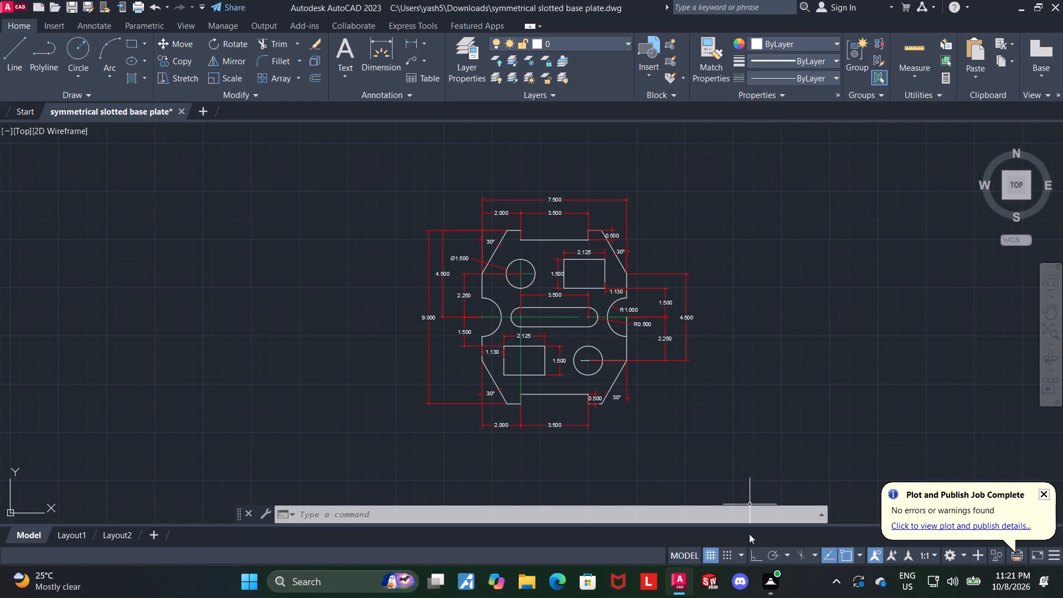